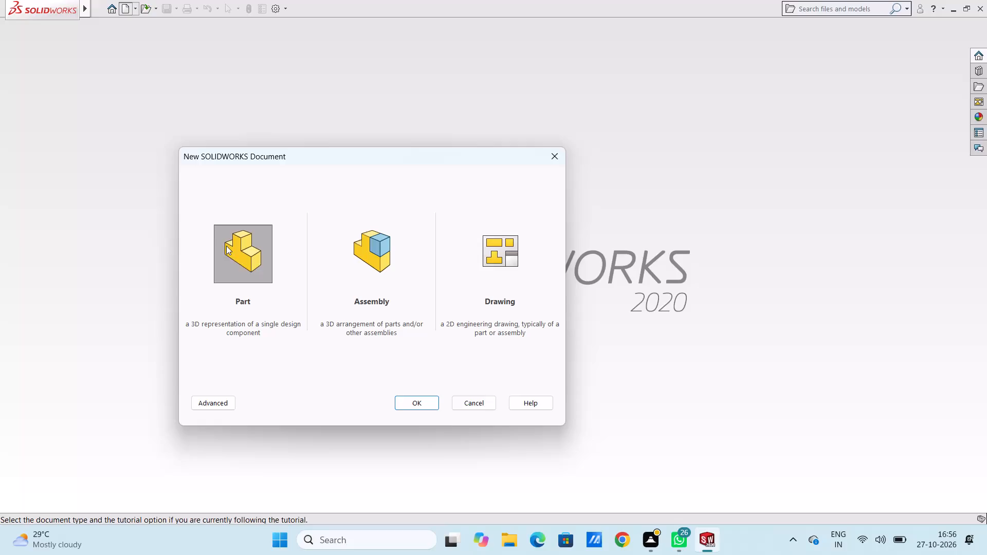
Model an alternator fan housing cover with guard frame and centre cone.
Create a new part document.
{"action": "left_click", "coordinate": [411, 404]}
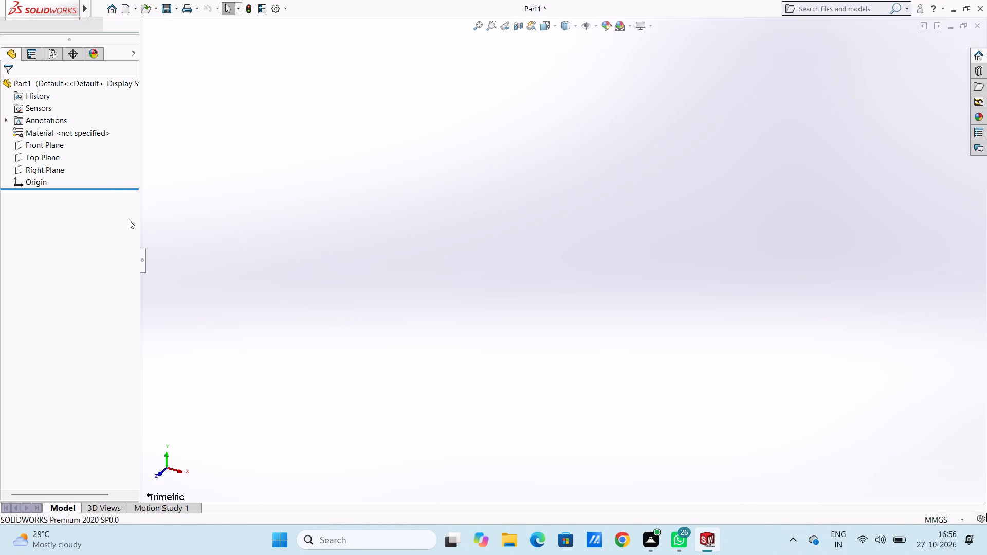
Start a new sketch on the Top Plane.
{"action": "left_click", "coordinate": [49, 154]}
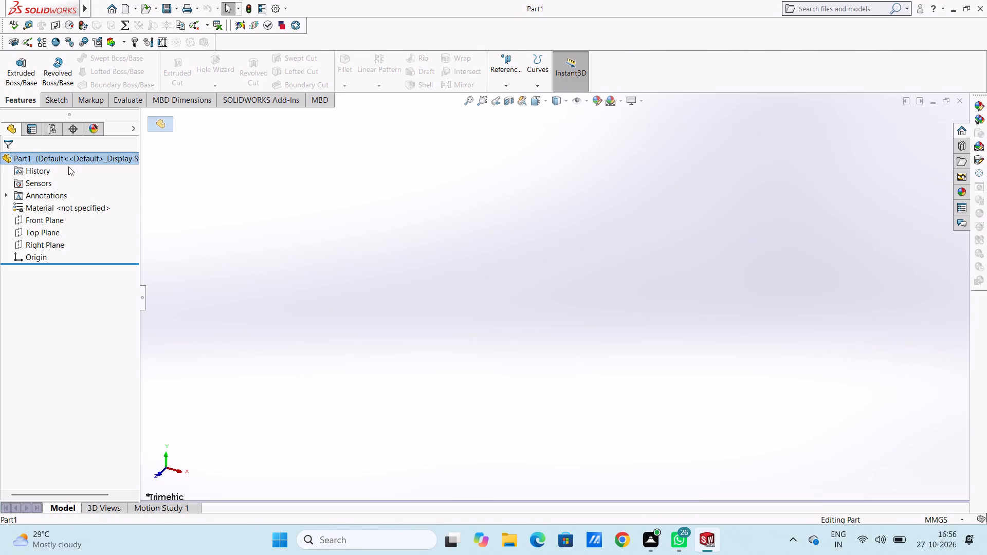
{"action": "left_click", "coordinate": [48, 234]}
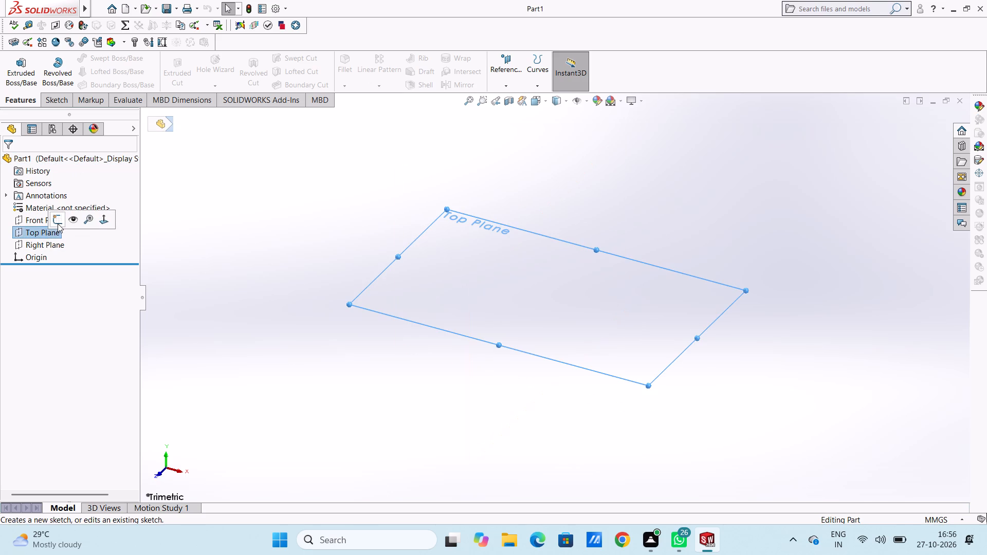
{"action": "left_click", "coordinate": [56, 223]}
{"action": "left_click", "coordinate": [287, 265]}
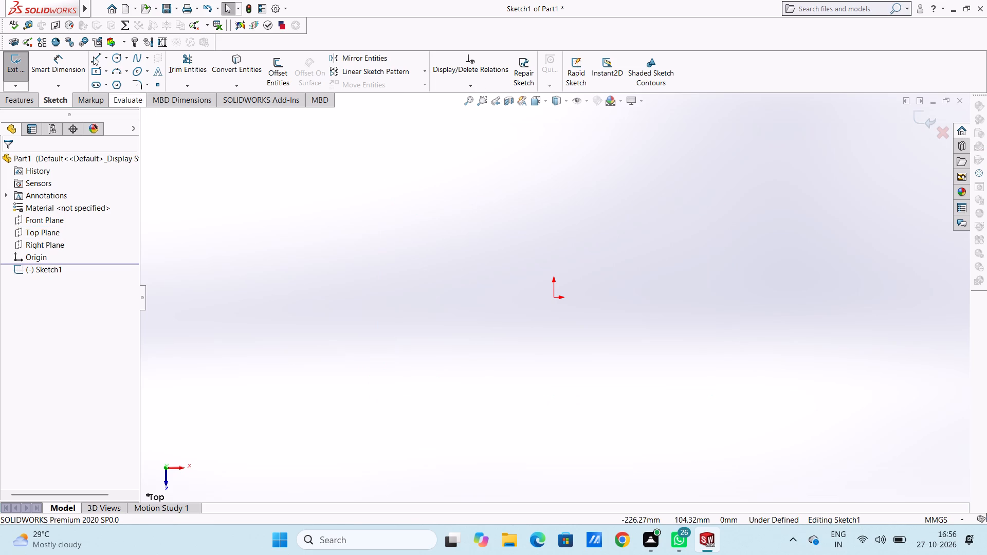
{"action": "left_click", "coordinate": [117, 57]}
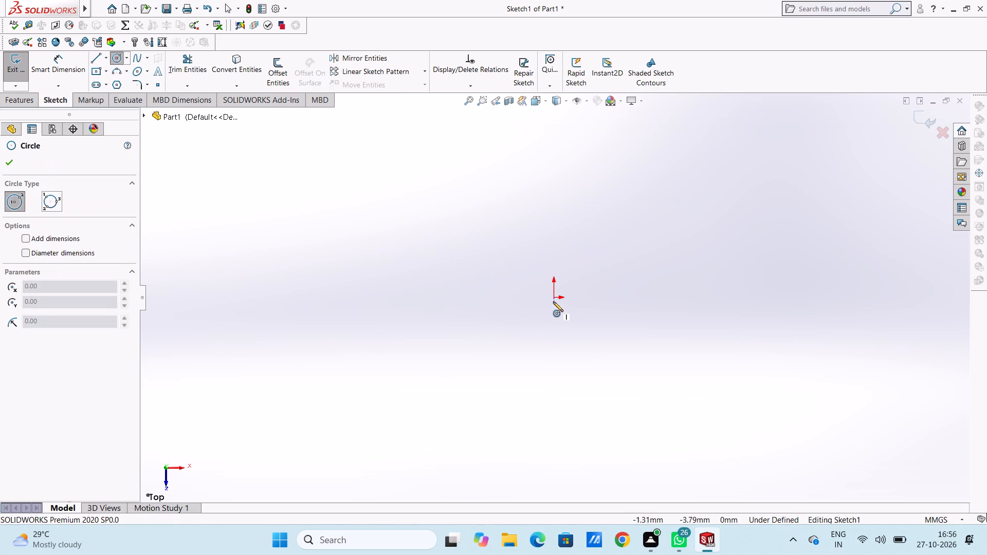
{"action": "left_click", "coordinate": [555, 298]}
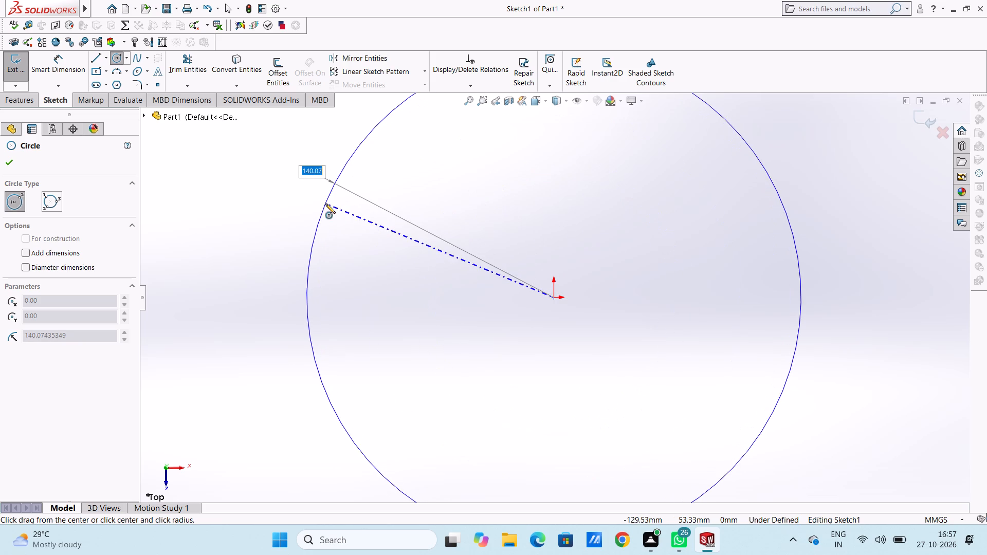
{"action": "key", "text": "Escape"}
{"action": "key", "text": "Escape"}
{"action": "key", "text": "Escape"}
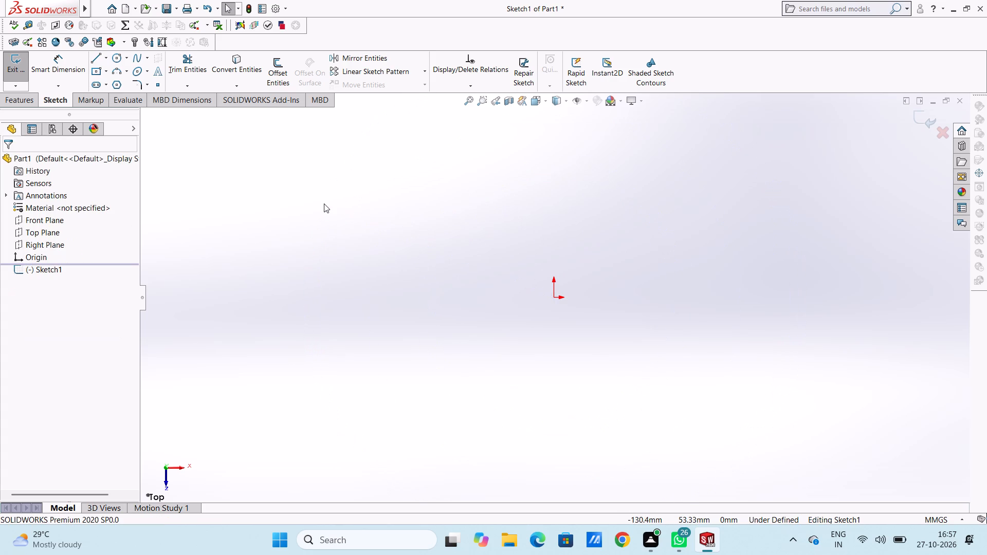
Sketch a center rectangle at the origin, 94 mm wide and 94 mm high.
{"action": "scroll", "coordinate": [330, 206], "scroll_direction": "up", "scroll_amount": 1}
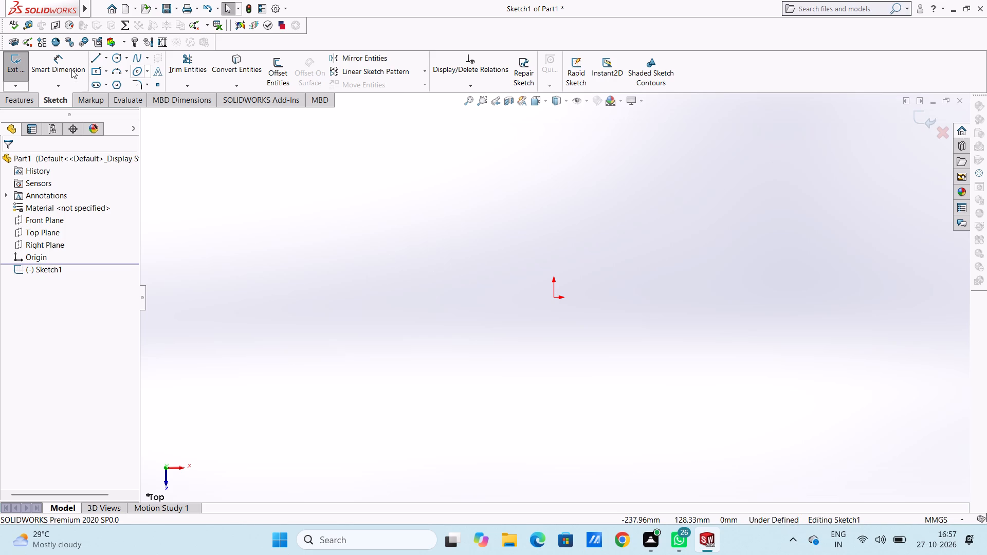
{"action": "left_click", "coordinate": [95, 70]}
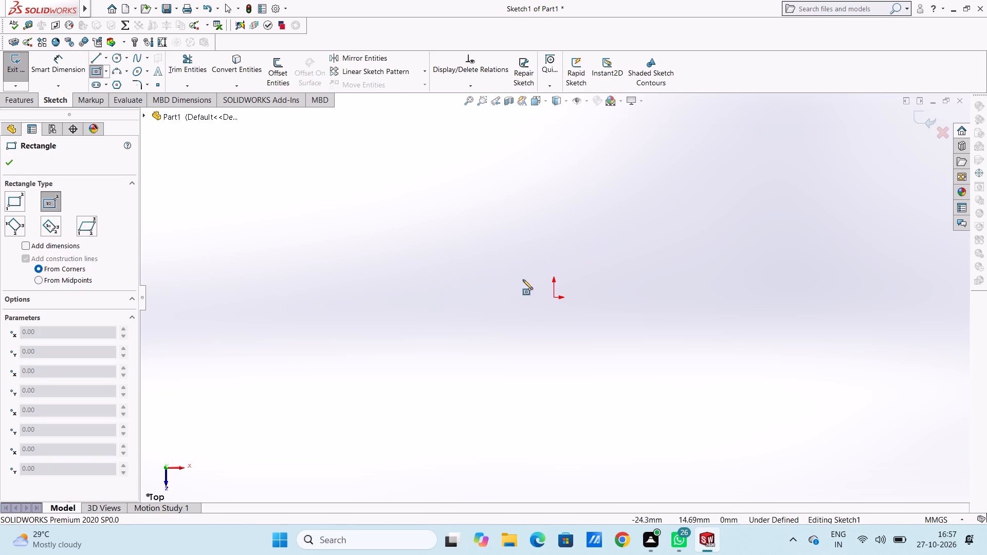
{"action": "left_click", "coordinate": [556, 299]}
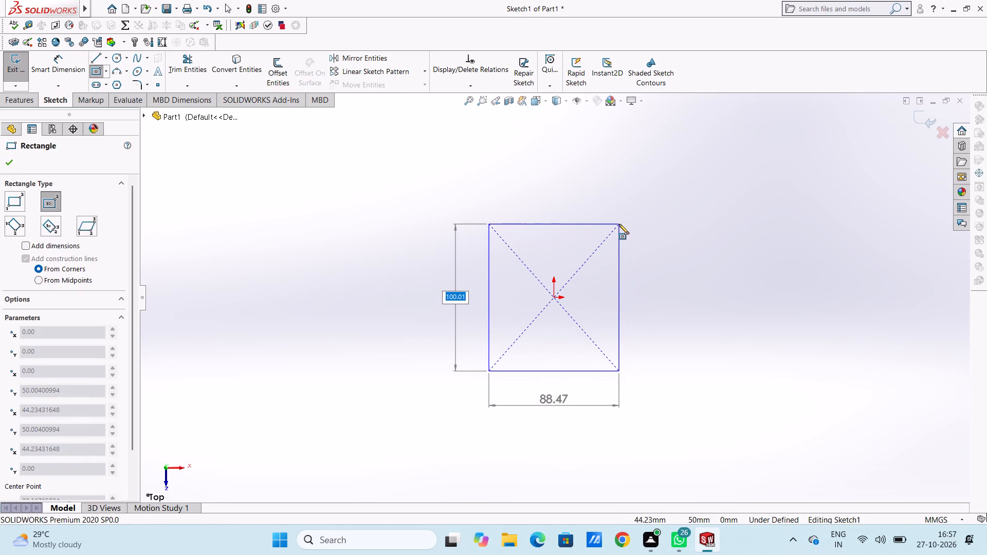
{"action": "type", "text": "94"}
{"action": "key", "text": "Return"}
{"action": "type", "text": "94"}
{"action": "key", "text": "Return"}
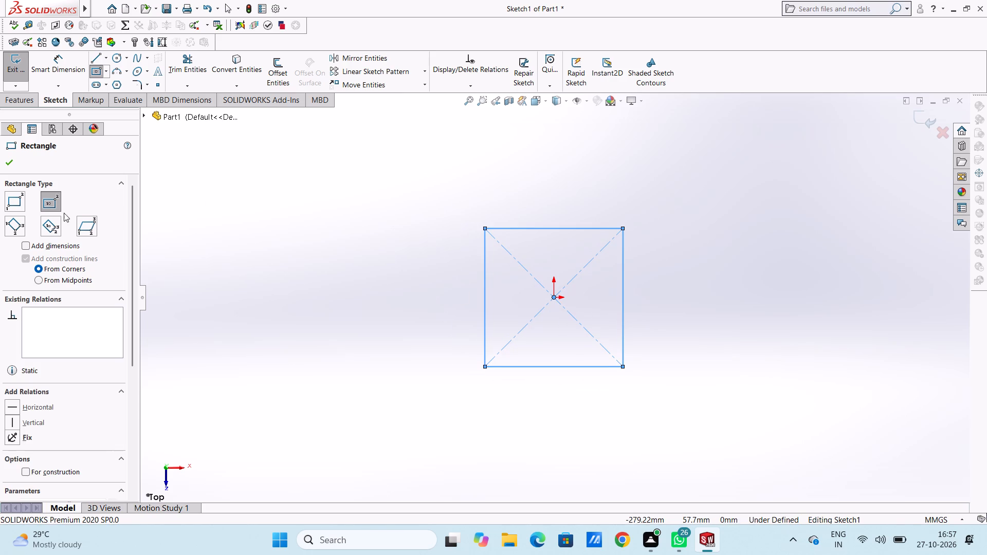
{"action": "left_click", "coordinate": [6, 160]}
{"action": "left_click", "coordinate": [285, 202]}
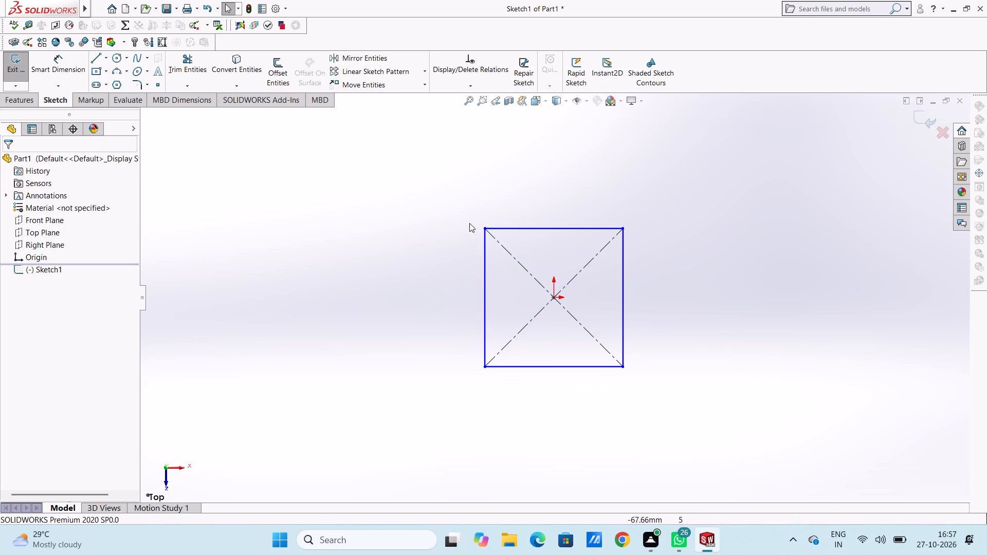
Add a 94 mm dimension to the square's left vertical side, placed outside the square.
{"action": "left_click", "coordinate": [70, 71]}
{"action": "left_click", "coordinate": [486, 258]}
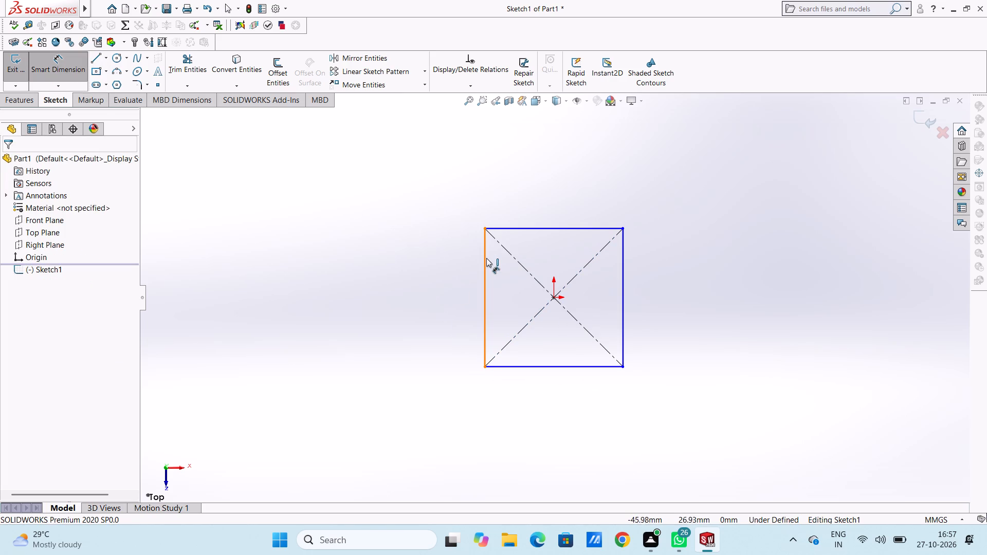
{"action": "left_click", "coordinate": [327, 264]}
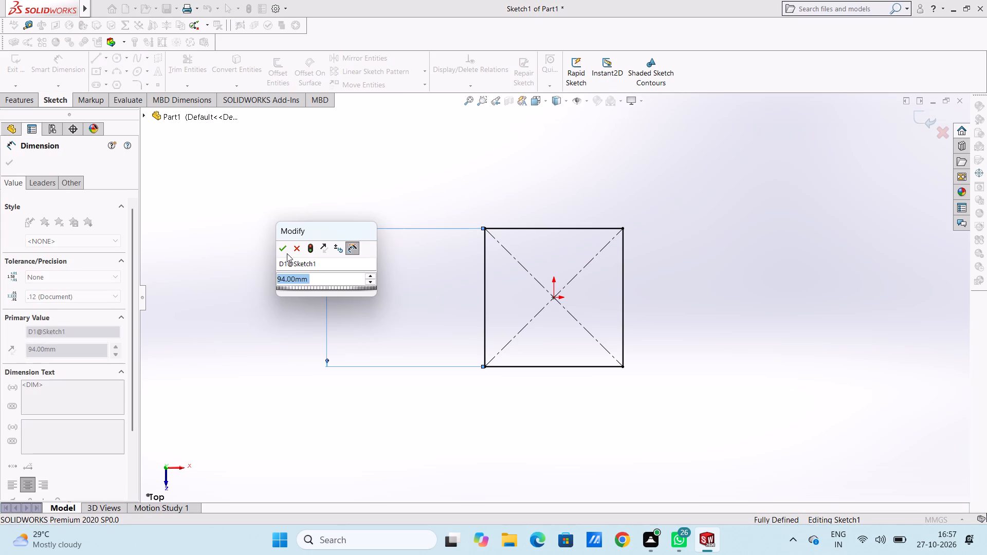
{"action": "left_click", "coordinate": [280, 249]}
{"action": "left_click", "coordinate": [279, 225]}
{"action": "scroll", "coordinate": [598, 269], "scroll_direction": "down", "scroll_amount": 2}
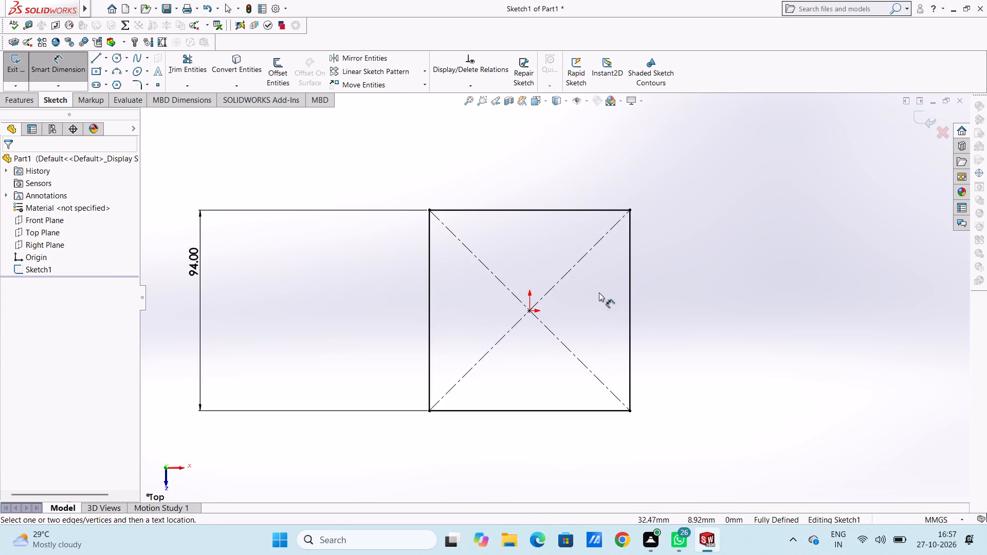
{"action": "scroll", "coordinate": [553, 332], "scroll_direction": "up", "scroll_amount": 2}
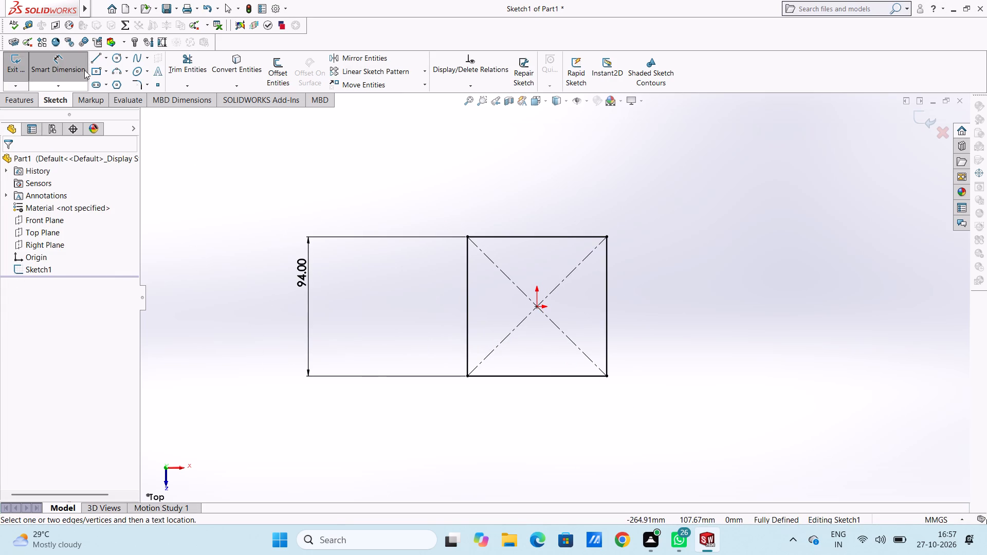
{"action": "left_click", "coordinate": [72, 67]}
Sketch a circle centred on the origin with a radius of about 52 mm, extending slightly past the square's sides.
{"action": "left_click", "coordinate": [118, 57]}
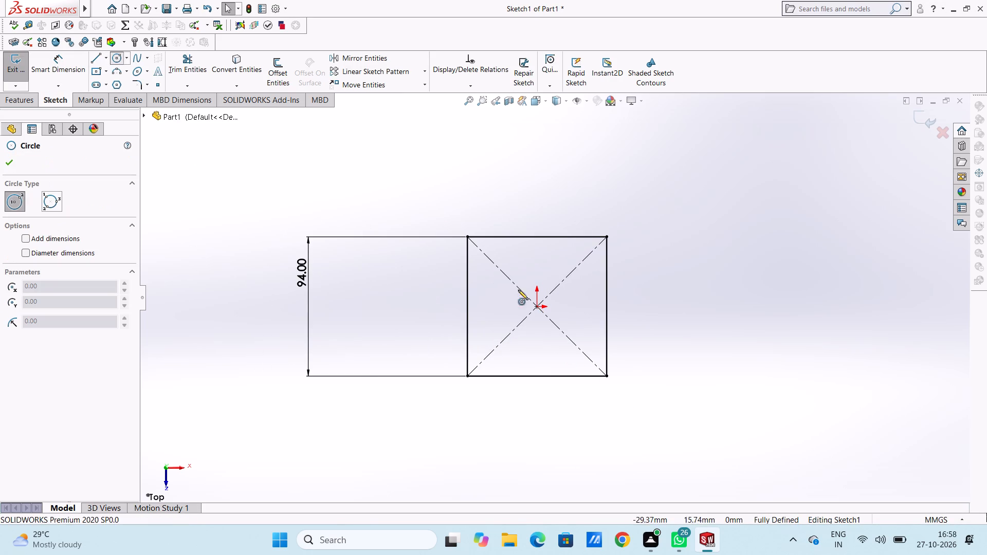
{"action": "left_click", "coordinate": [536, 309]}
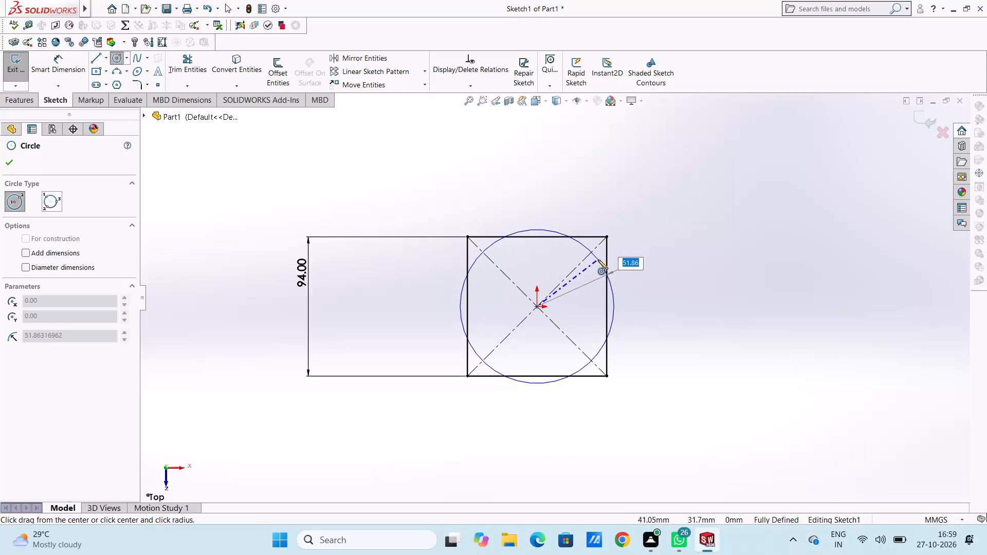
{"action": "left_click", "coordinate": [598, 260]}
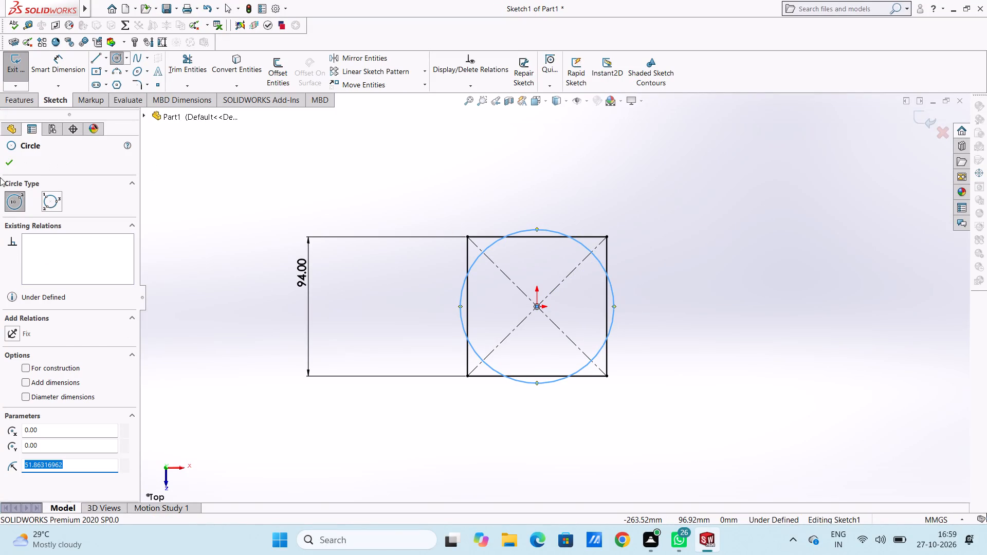
{"action": "left_click", "coordinate": [10, 162]}
Dimension the diameter of the circle centred on the origin.
{"action": "left_click", "coordinate": [65, 60]}
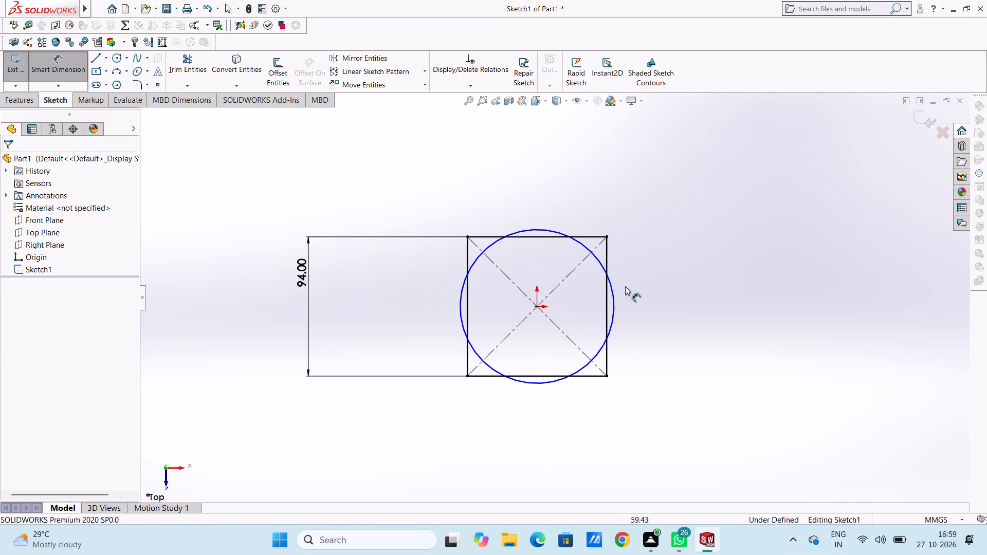
{"action": "left_click", "coordinate": [614, 296]}
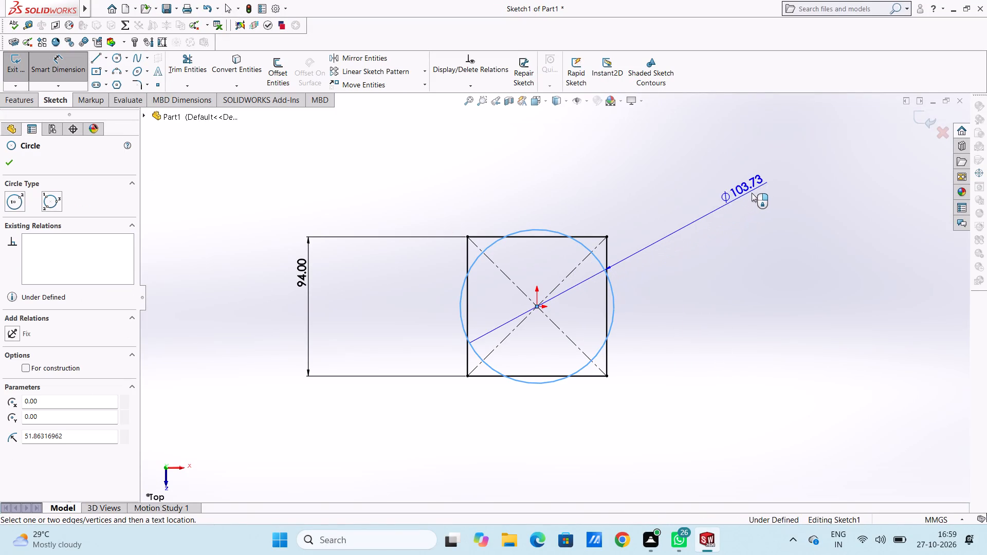
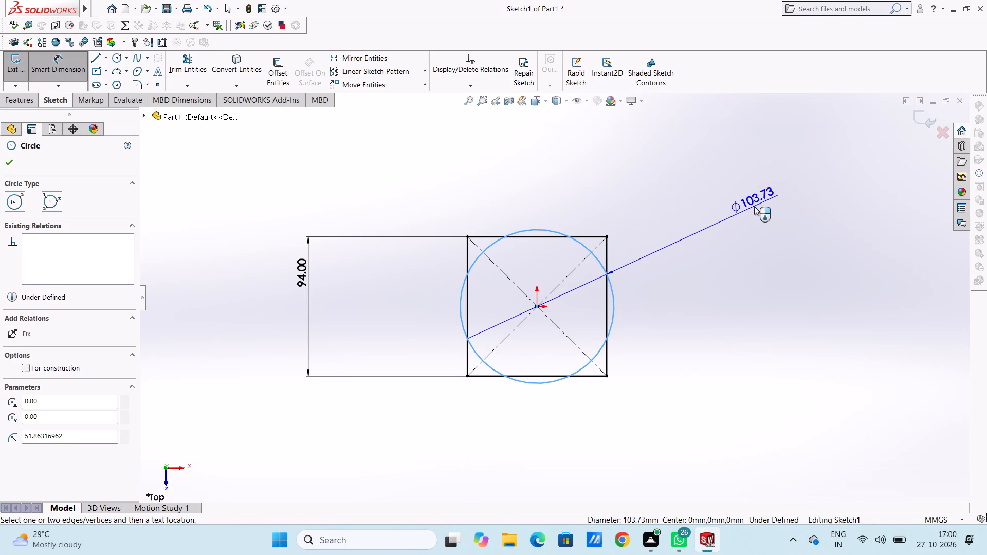
Abandon the pending diameter dimension and delete the circle centred on the origin from the sketch.
{"action": "key", "text": "Escape"}
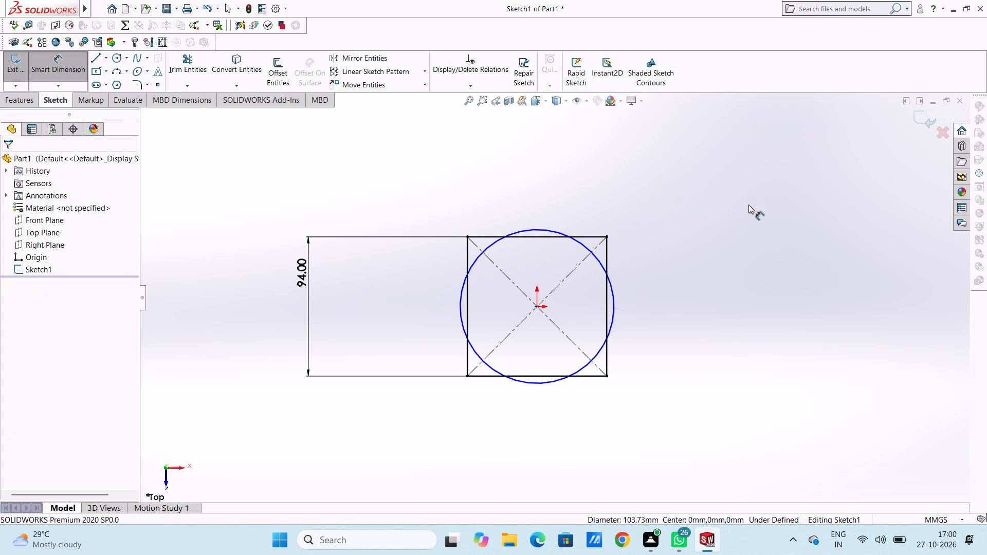
{"action": "key", "text": "Escape"}
{"action": "key", "text": "Escape"}
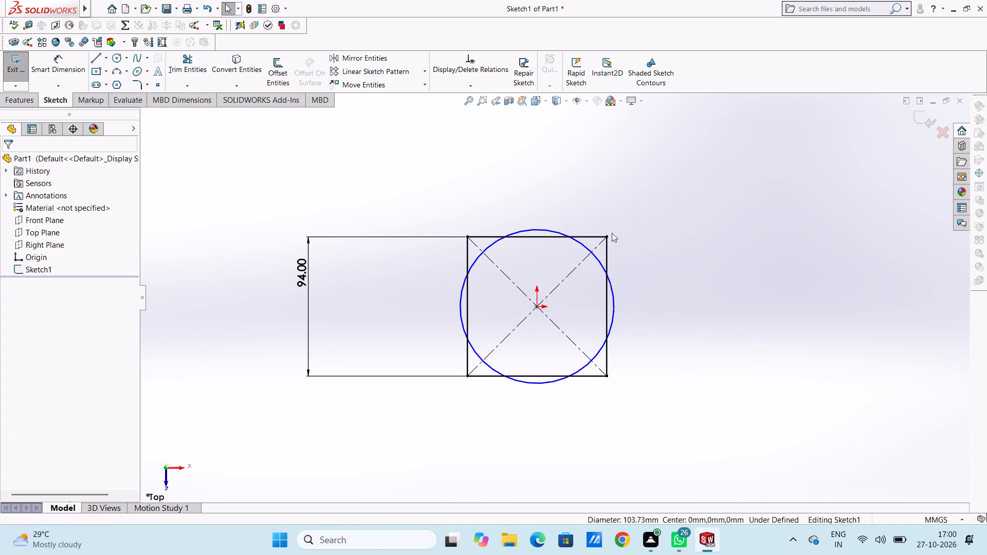
{"action": "left_click", "coordinate": [539, 231]}
{"action": "right_click", "coordinate": [764, 178]}
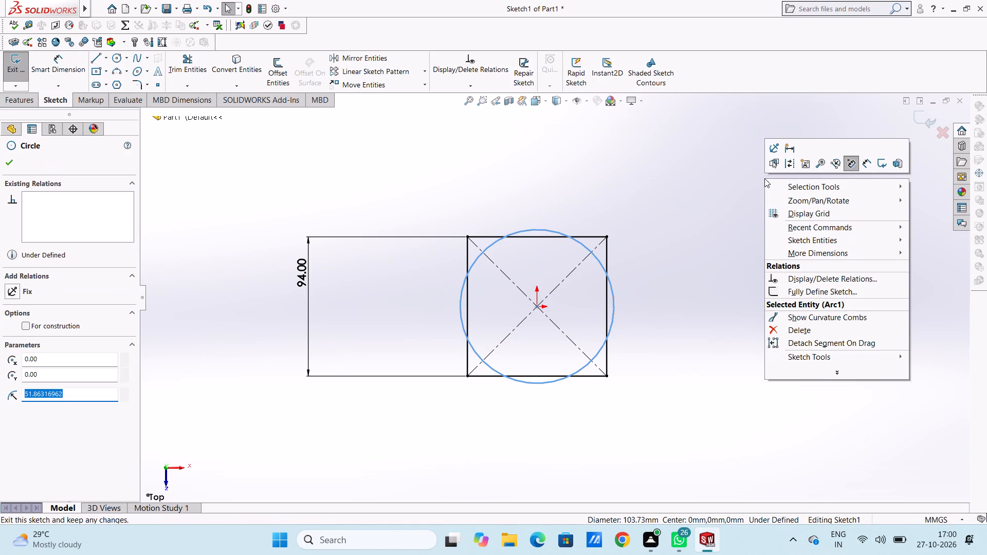
{"action": "left_click", "coordinate": [803, 328]}
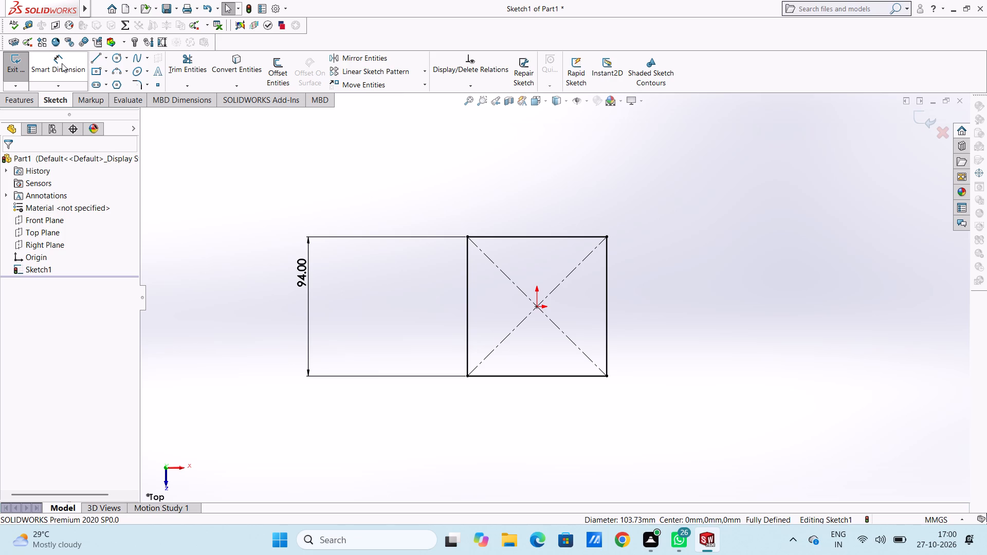
Begin a standard sketch line at the midpoint of the square's top side.
{"action": "left_click", "coordinate": [95, 59]}
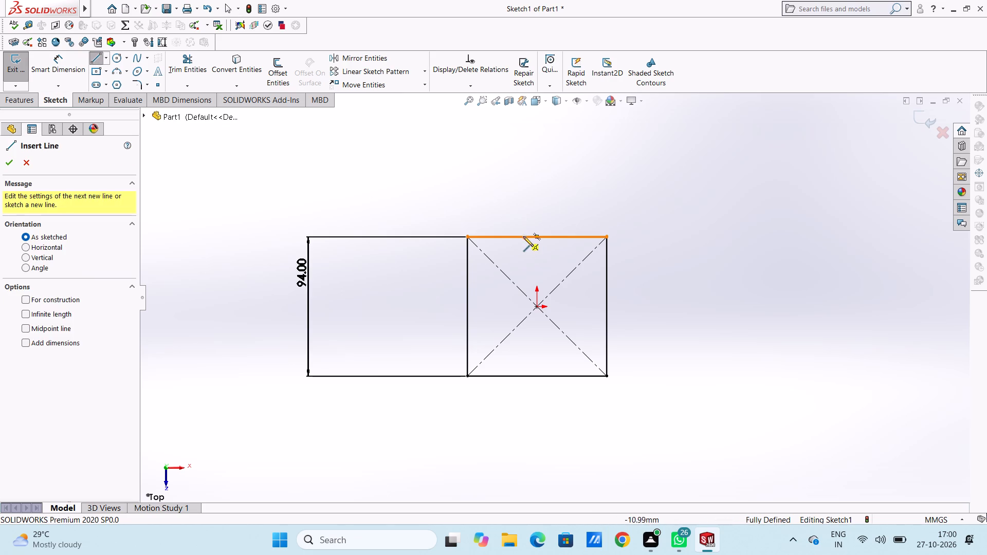
{"action": "left_click", "coordinate": [105, 57]}
{"action": "left_click", "coordinate": [121, 96]}
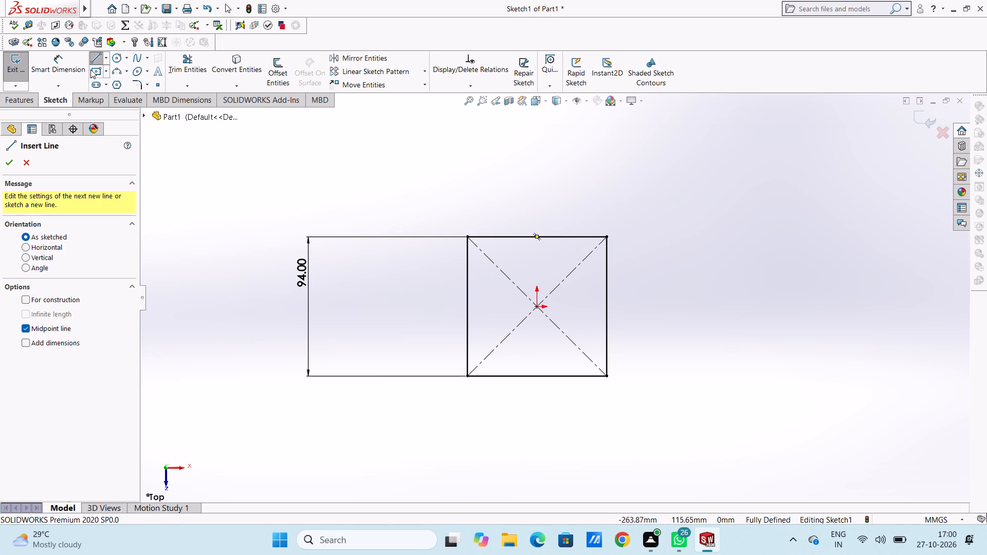
{"action": "left_click", "coordinate": [108, 57]}
{"action": "left_click", "coordinate": [107, 69]}
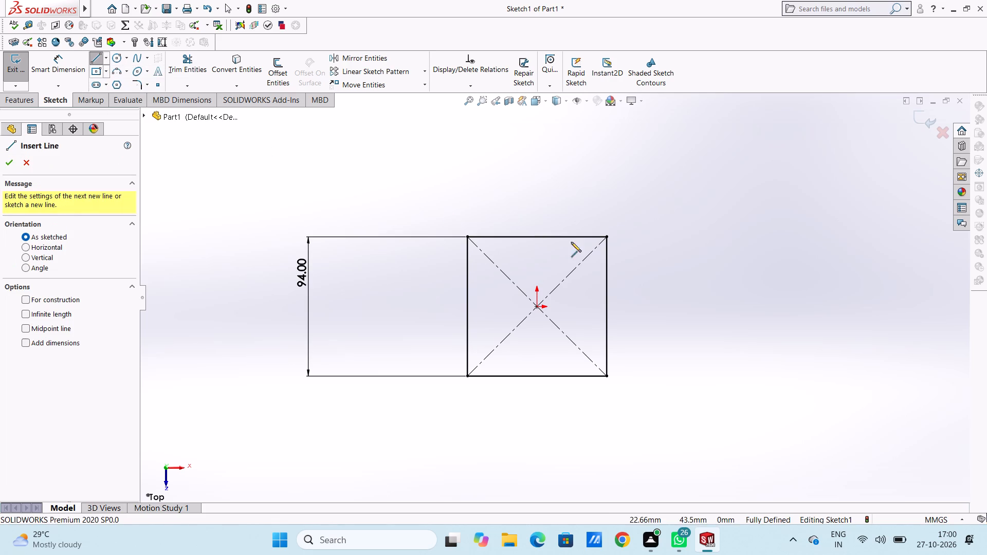
{"action": "left_click", "coordinate": [536, 237]}
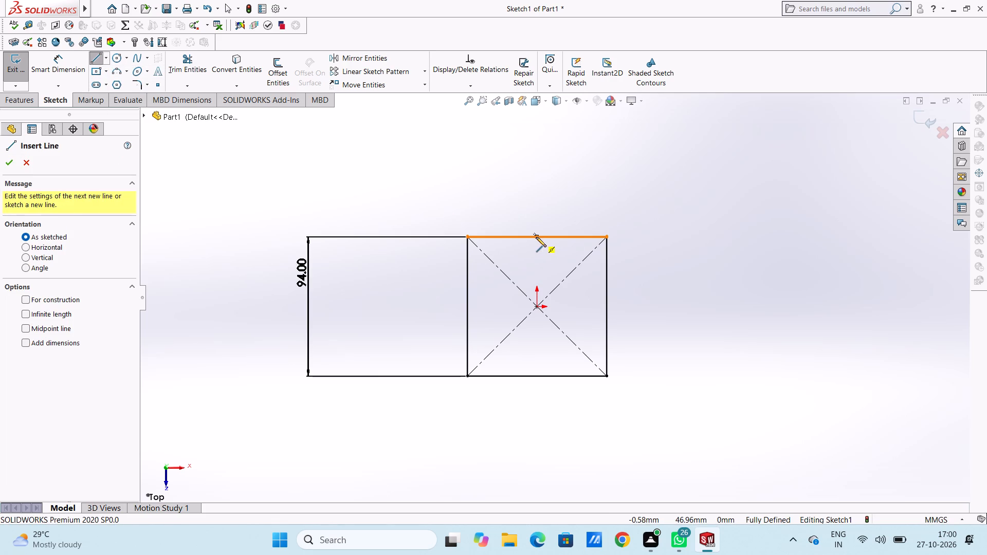
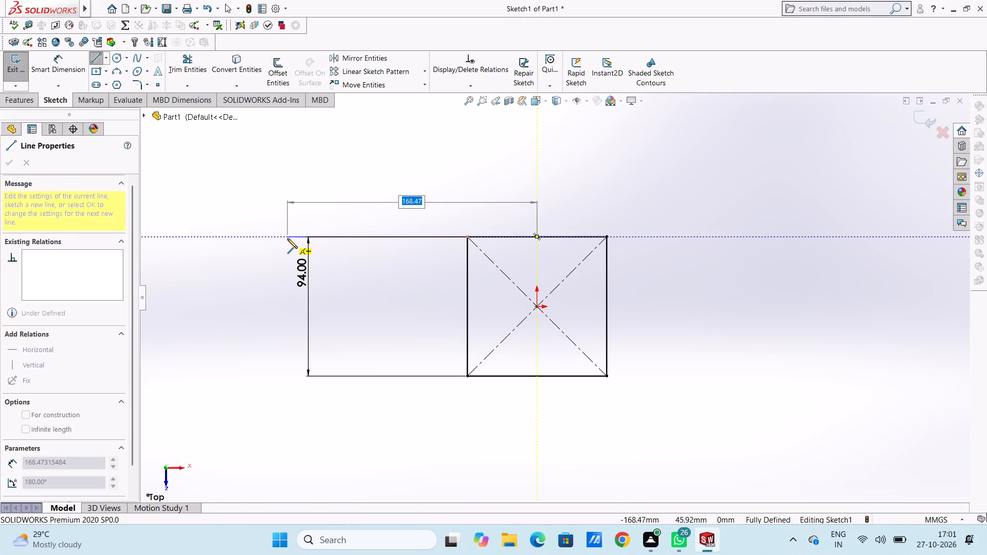
Give the line a length of 47-12.25 mm along the square's top side toward the top-left corner, and end the chain.
{"action": "type", "text": "47"}
{"action": "key", "text": "minus"}
{"action": "type", "text": "12"}
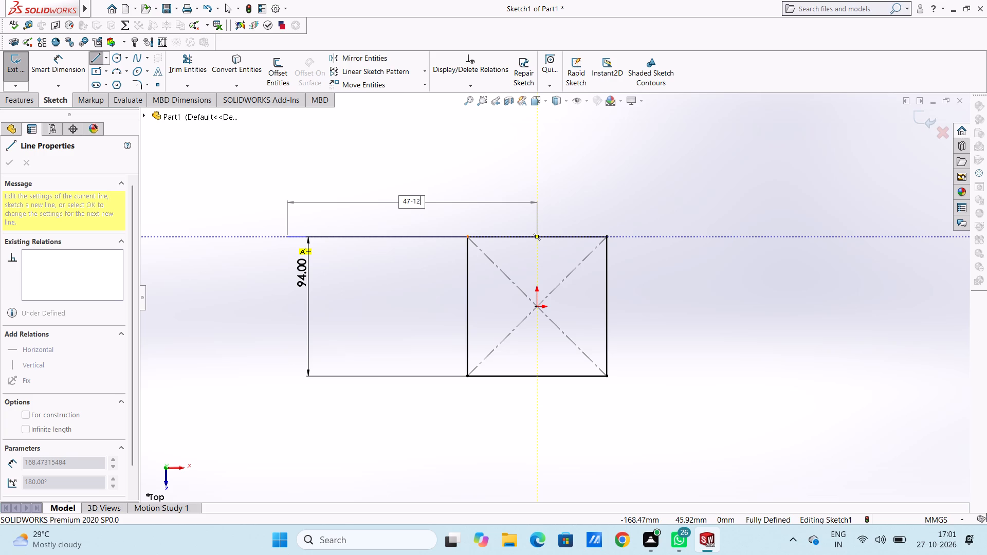
{"action": "type", "text": ".25"}
{"action": "key", "text": "Return"}
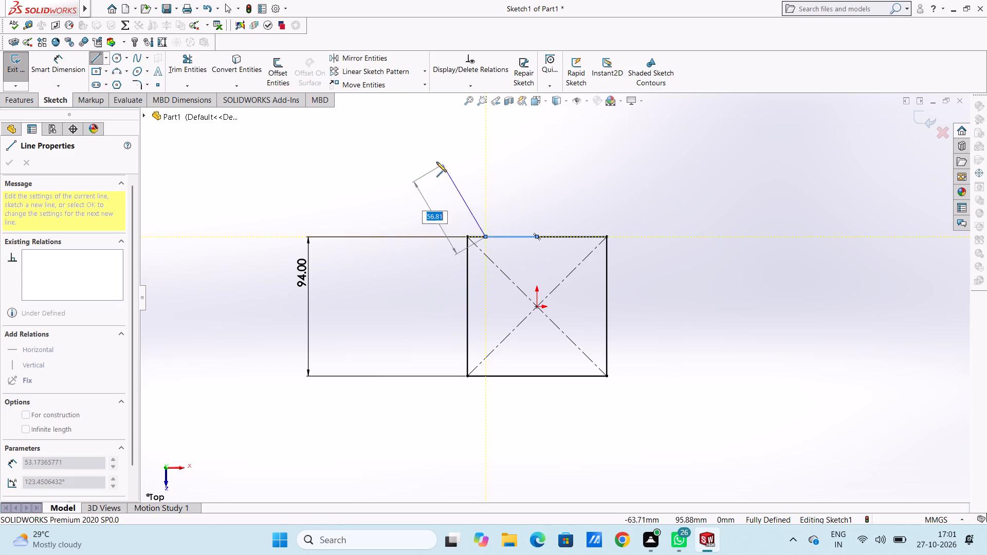
{"action": "right_click", "coordinate": [414, 162]}
{"action": "left_click", "coordinate": [435, 172]}
{"action": "left_click", "coordinate": [377, 164]}
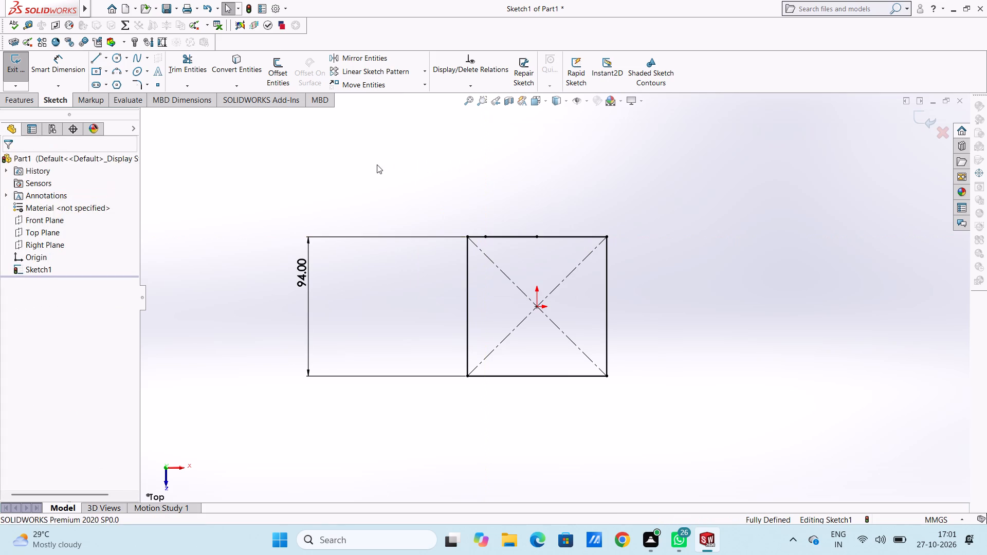
Draw a 34.75 mm line from the midpoint of the square's top side toward its top-right corner.
{"action": "left_click", "coordinate": [97, 58]}
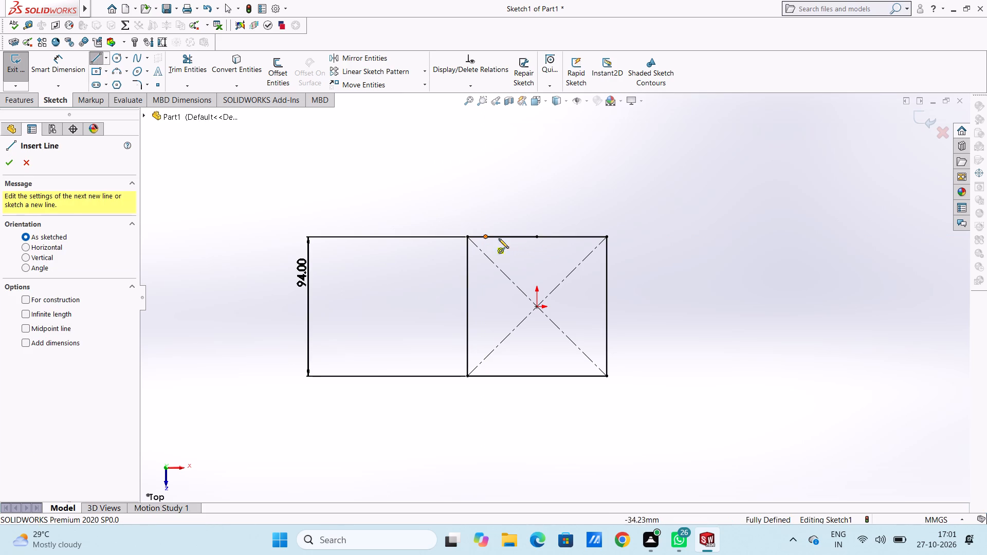
{"action": "left_click", "coordinate": [538, 238]}
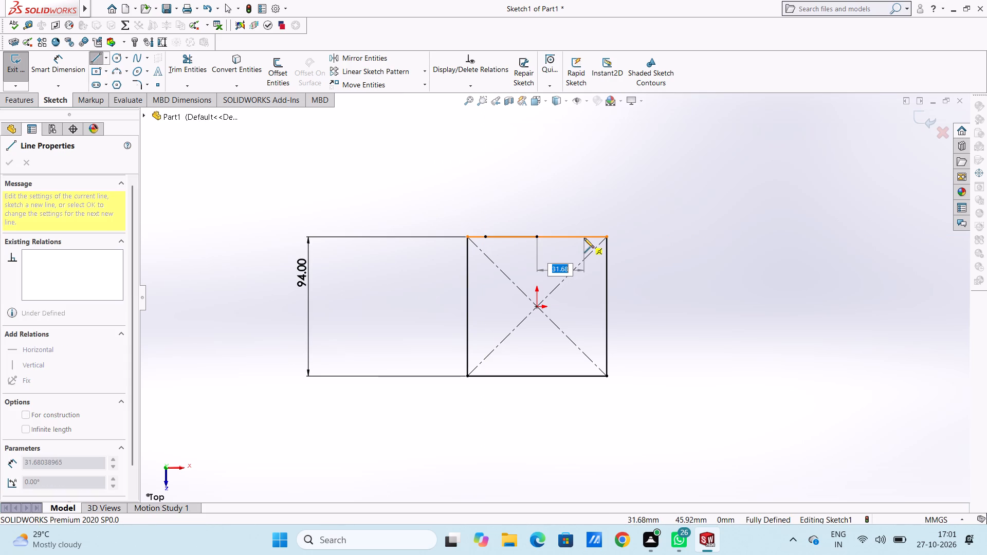
{"action": "type", "text": "34.75"}
{"action": "key", "text": "Return"}
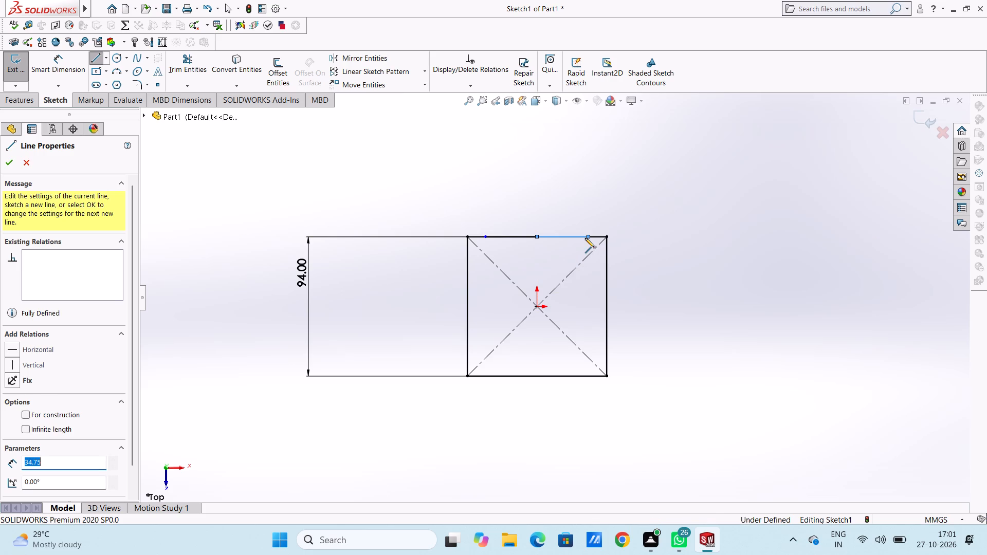
{"action": "right_click", "coordinate": [720, 164]}
{"action": "left_click", "coordinate": [735, 174]}
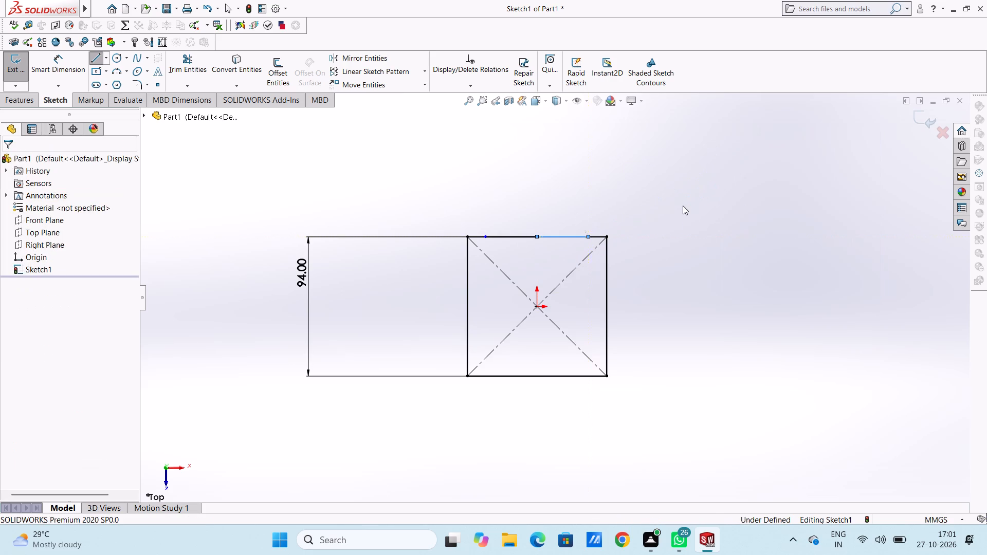
{"action": "left_click", "coordinate": [683, 206]}
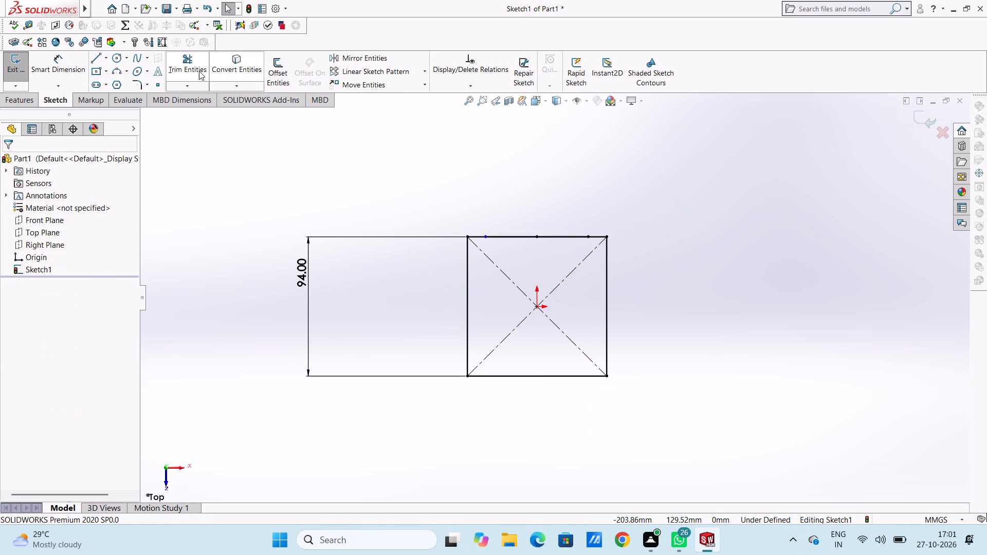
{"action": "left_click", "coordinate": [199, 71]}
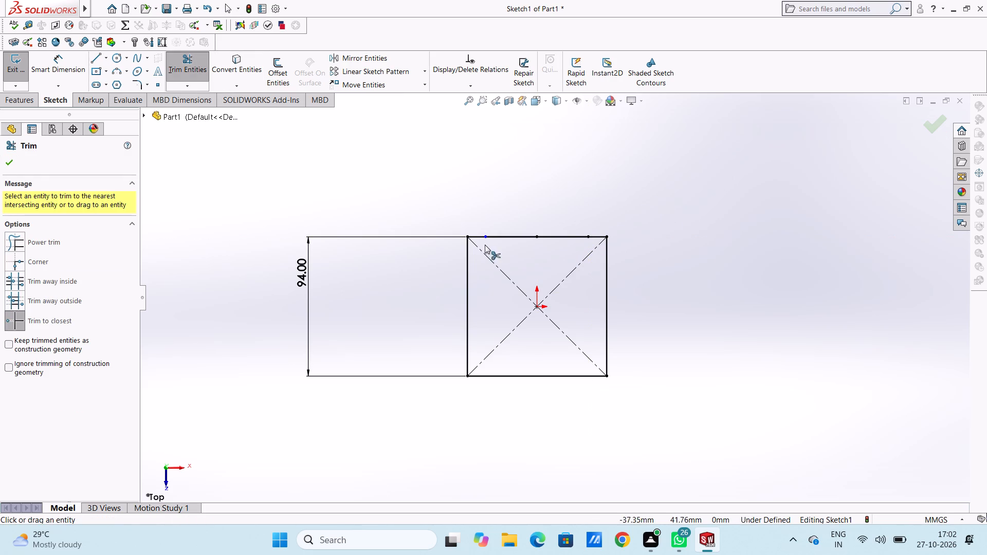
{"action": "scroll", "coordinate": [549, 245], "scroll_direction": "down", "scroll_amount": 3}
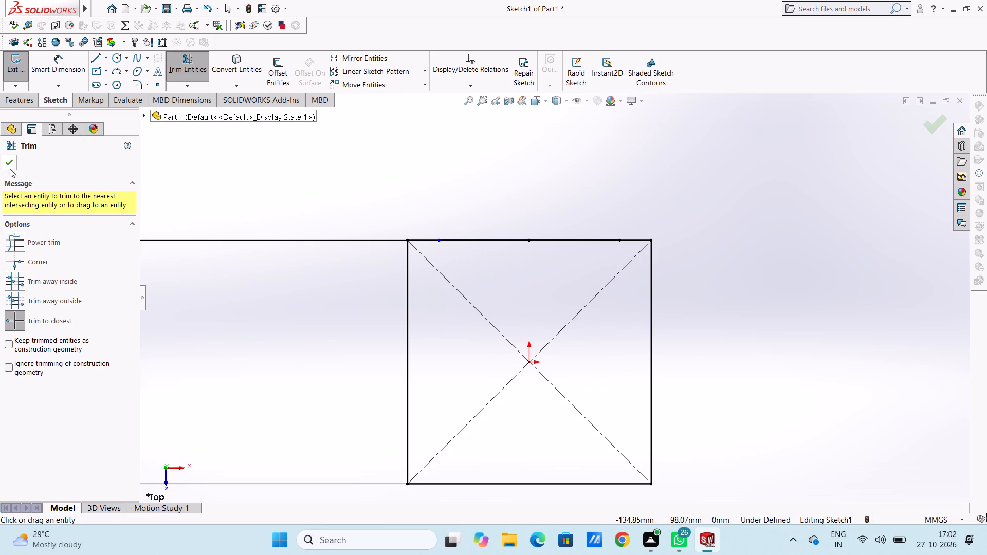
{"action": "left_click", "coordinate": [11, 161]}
Draw a horizontal line joining the outer endpoints of the two short lines on the square's top side.
{"action": "left_click", "coordinate": [95, 58]}
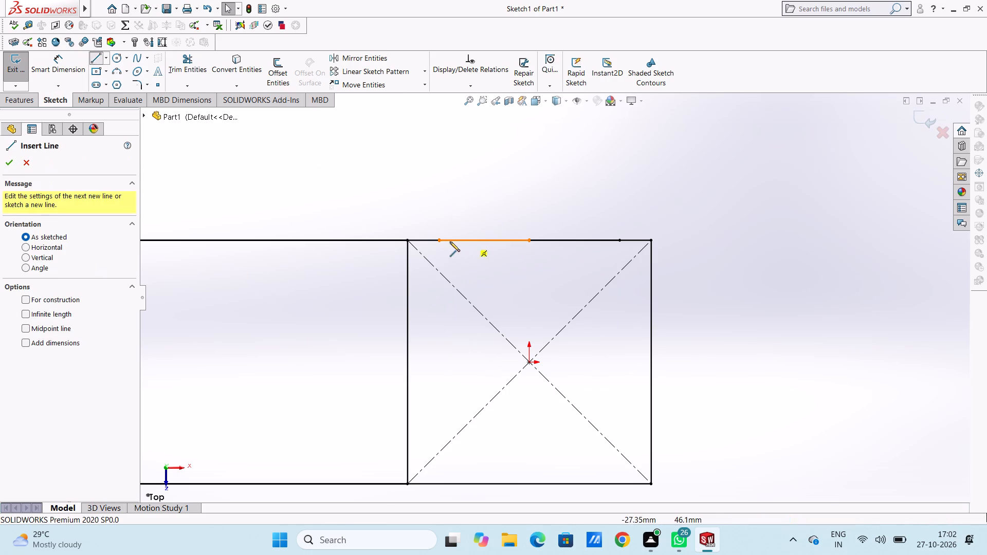
{"action": "left_click", "coordinate": [437, 240]}
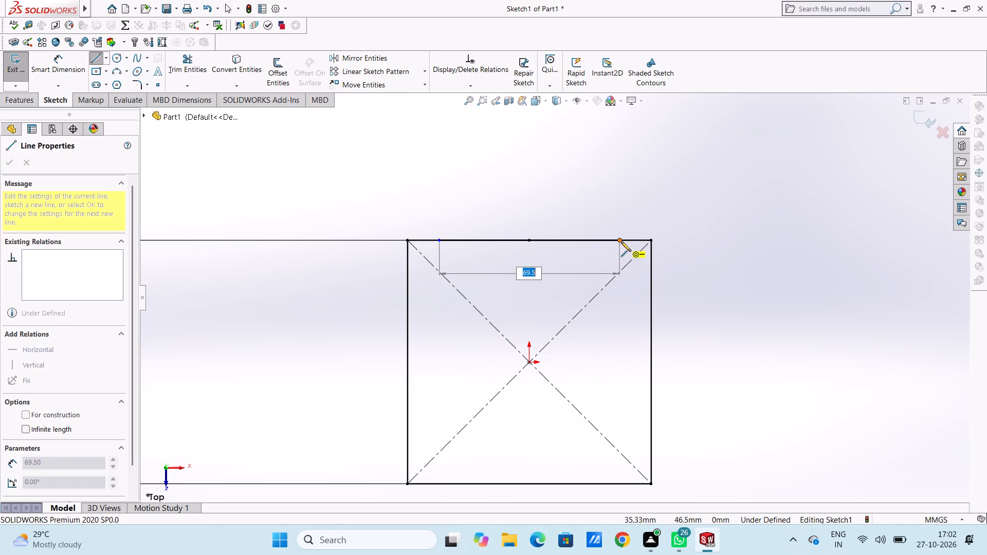
{"action": "left_click", "coordinate": [621, 242]}
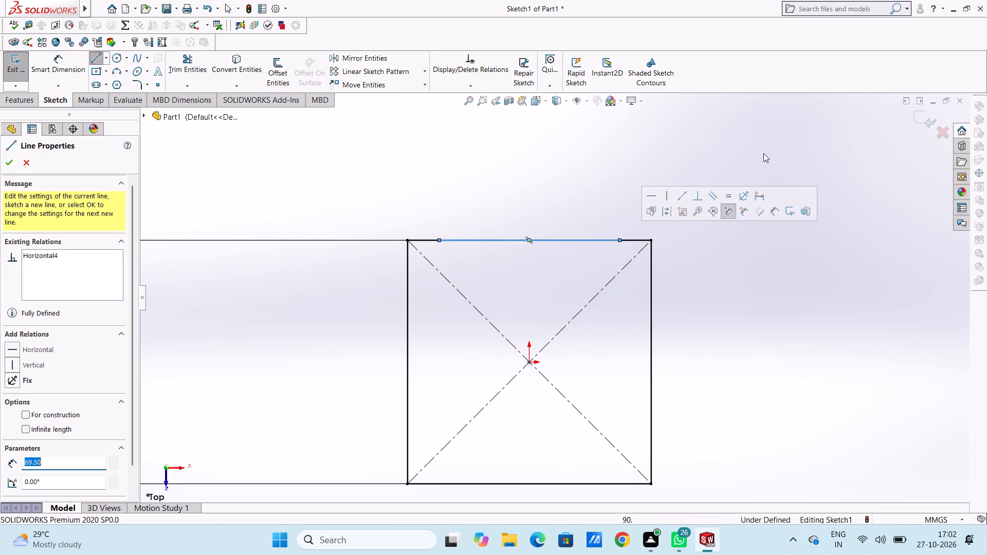
{"action": "left_click", "coordinate": [783, 156]}
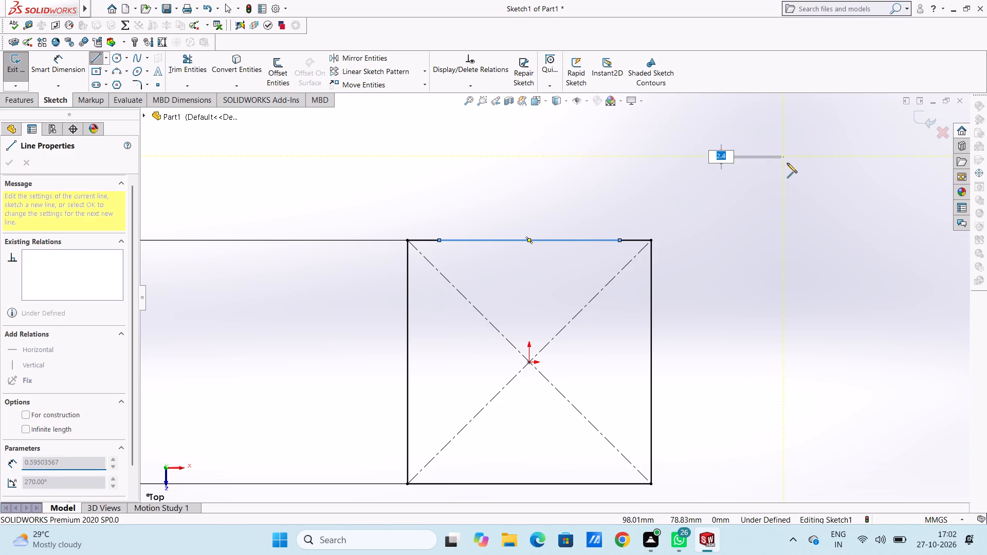
{"action": "right_click", "coordinate": [810, 156]}
{"action": "left_click", "coordinate": [833, 163]}
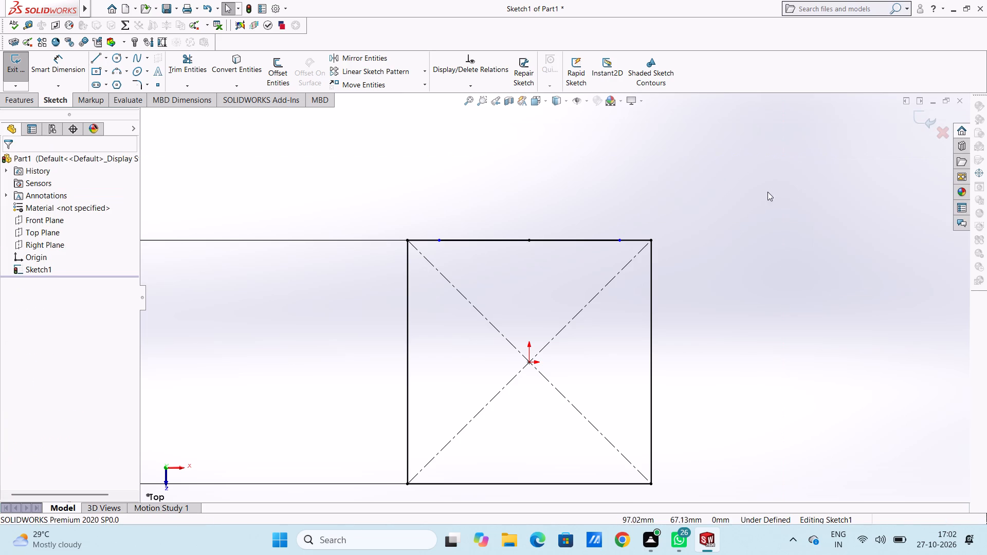
{"action": "left_click", "coordinate": [725, 194]}
Trim the overlapping line segments around the midpoint of the square's top side using Trim to closest.
{"action": "left_click", "coordinate": [185, 62]}
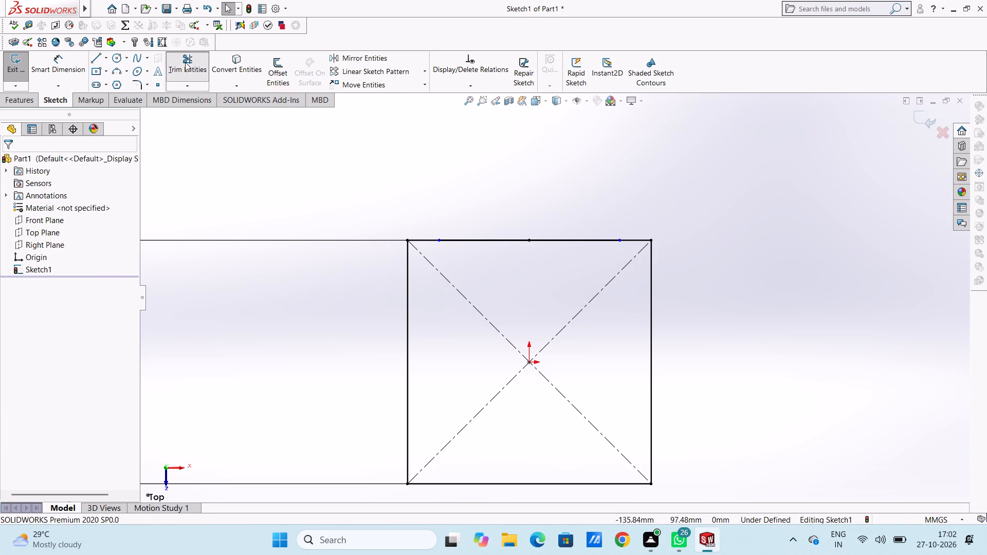
{"action": "left_click", "coordinate": [461, 242]}
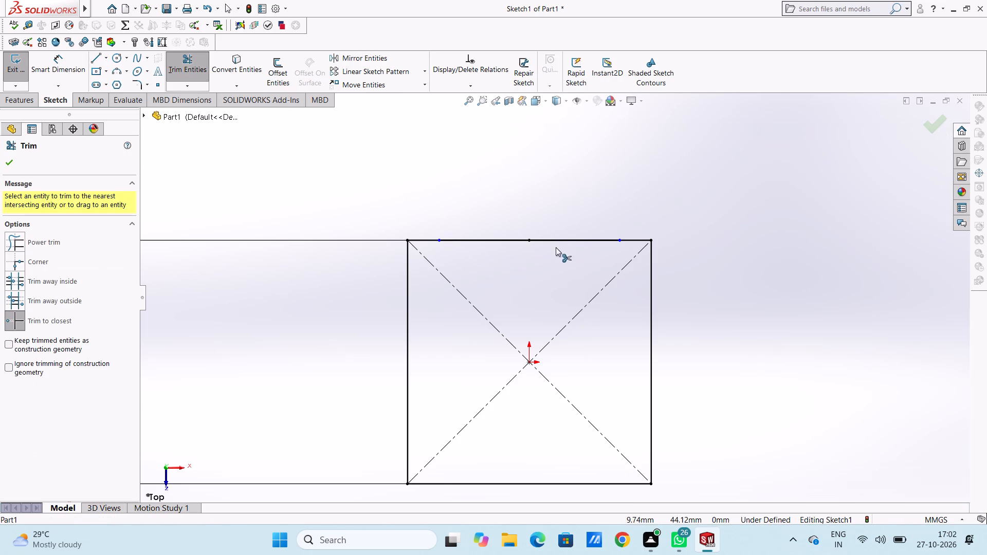
{"action": "left_click", "coordinate": [565, 242]}
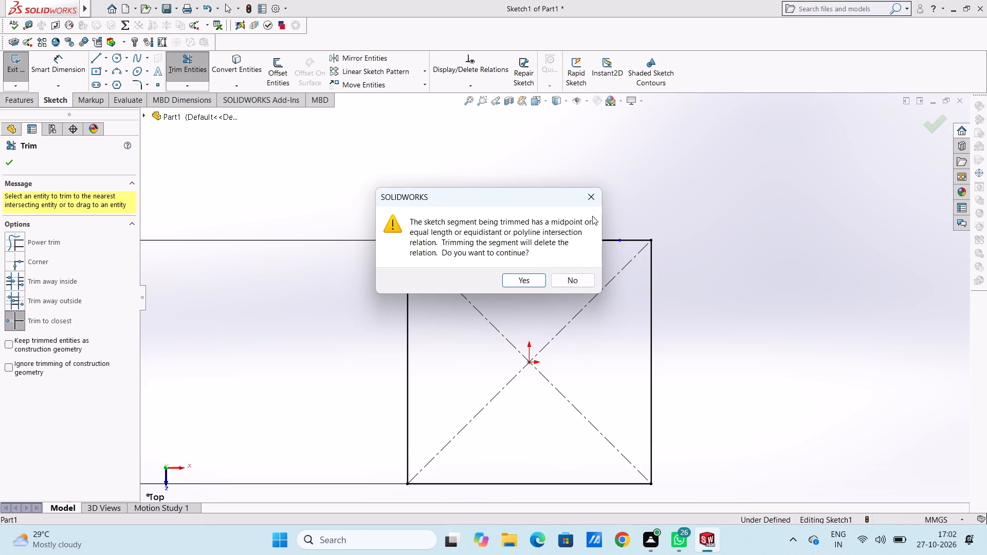
{"action": "left_click", "coordinate": [592, 190]}
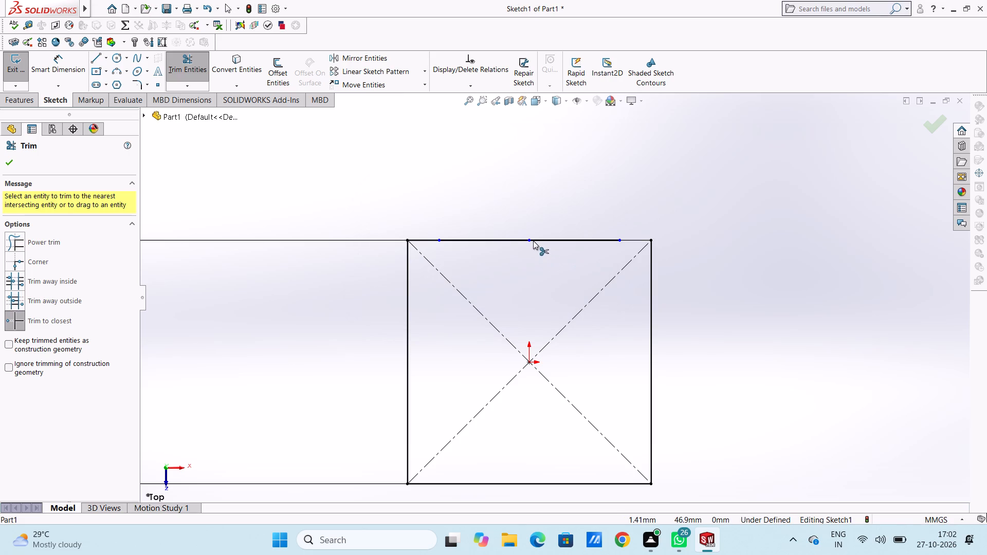
{"action": "left_click", "coordinate": [533, 240]}
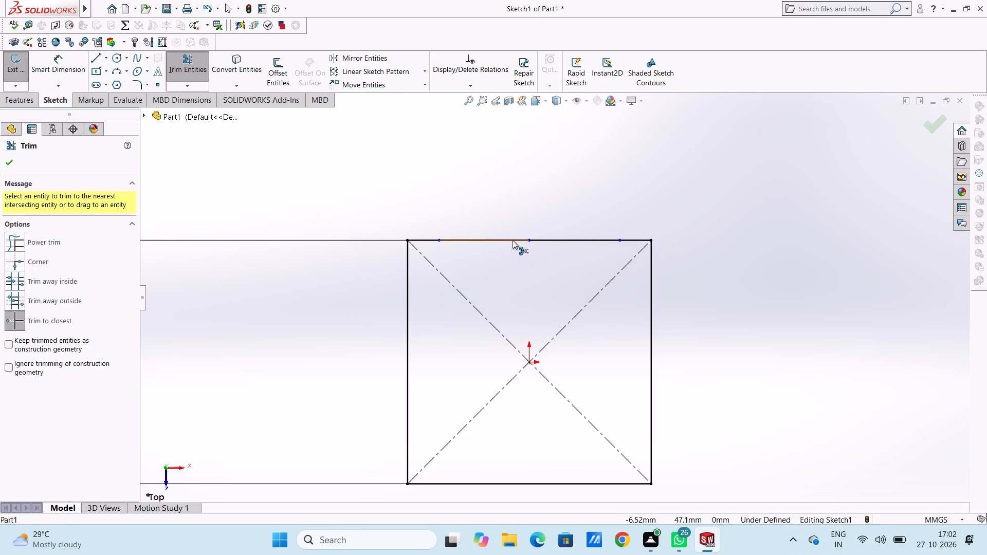
{"action": "left_click", "coordinate": [515, 240]}
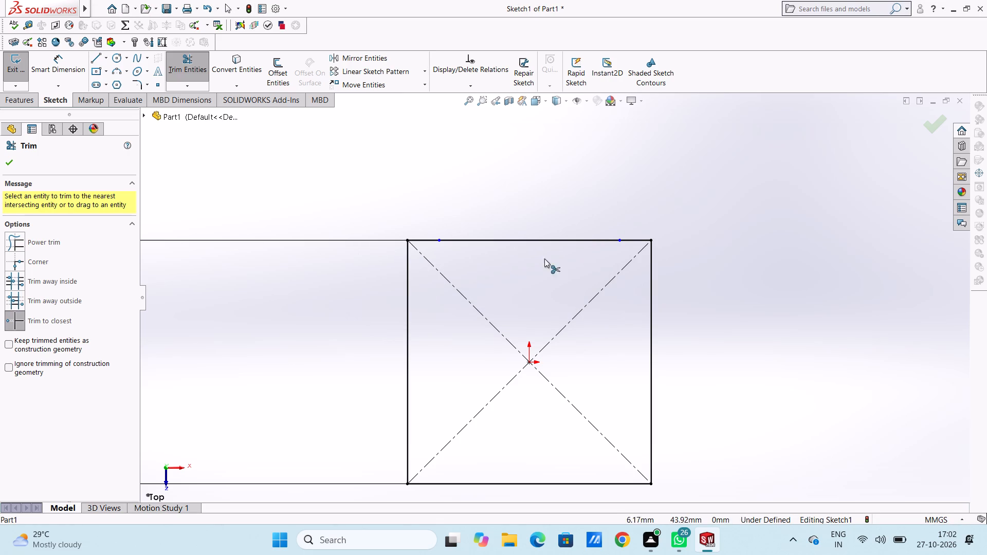
{"action": "scroll", "coordinate": [542, 268], "scroll_direction": "up", "scroll_amount": 2}
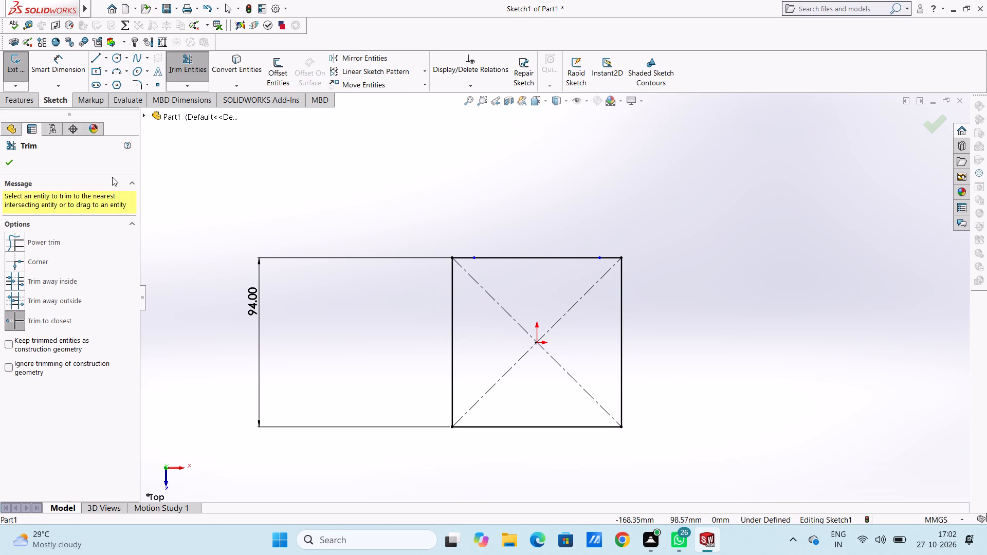
{"action": "left_click", "coordinate": [12, 160]}
Dimension the distance between the two inner points on the square's top side and set it to 94-25 mm.
{"action": "left_click", "coordinate": [54, 69]}
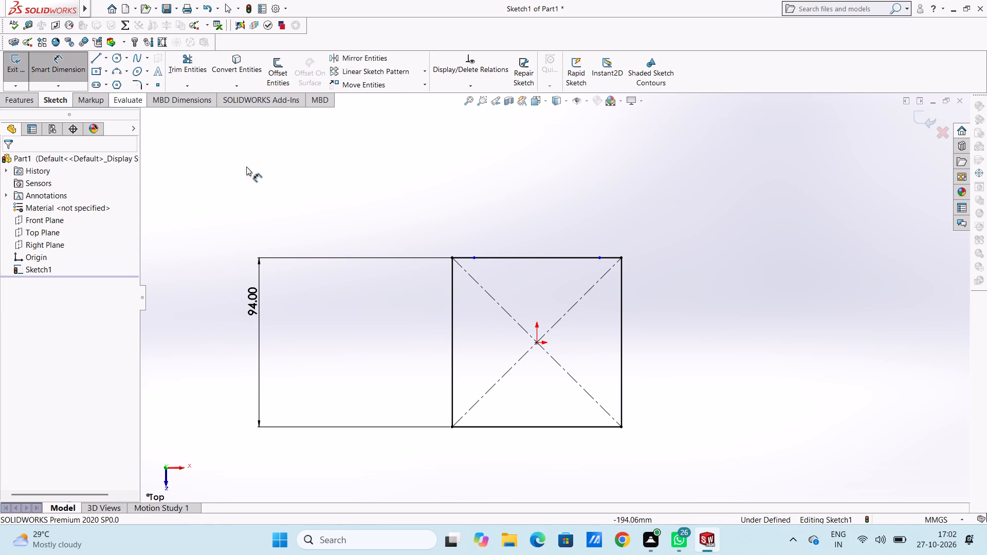
{"action": "left_click", "coordinate": [474, 260]}
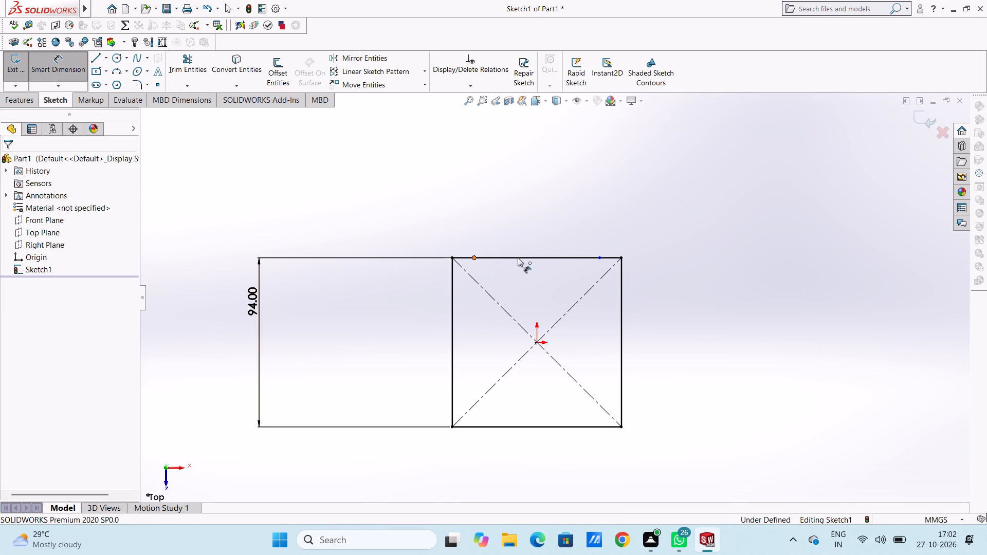
{"action": "left_click", "coordinate": [601, 259]}
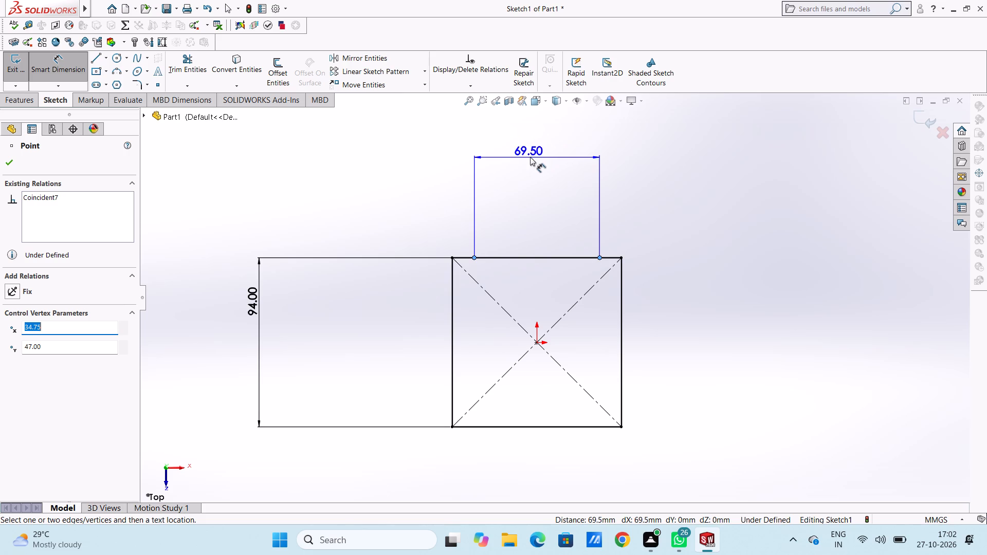
{"action": "left_click", "coordinate": [532, 149]}
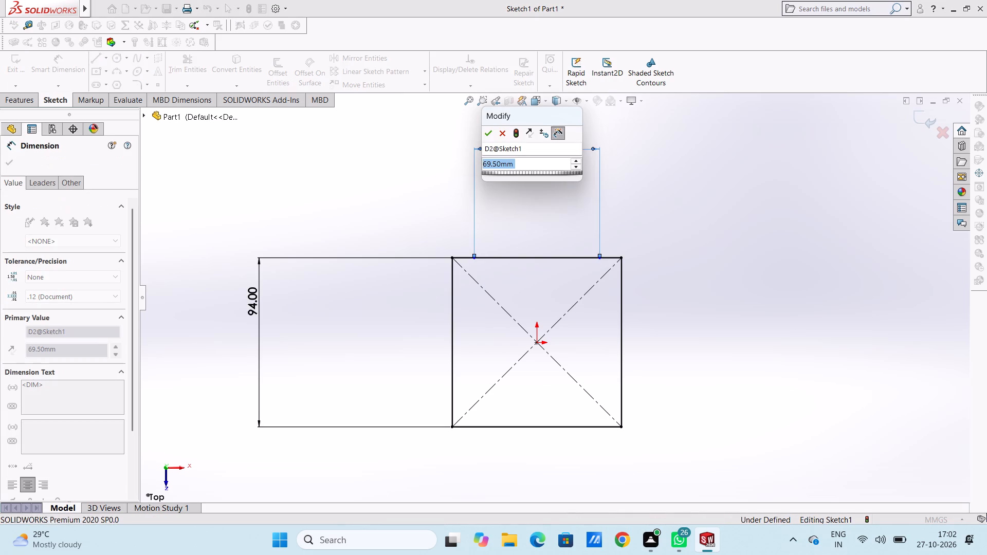
{"action": "type", "text": "94"}
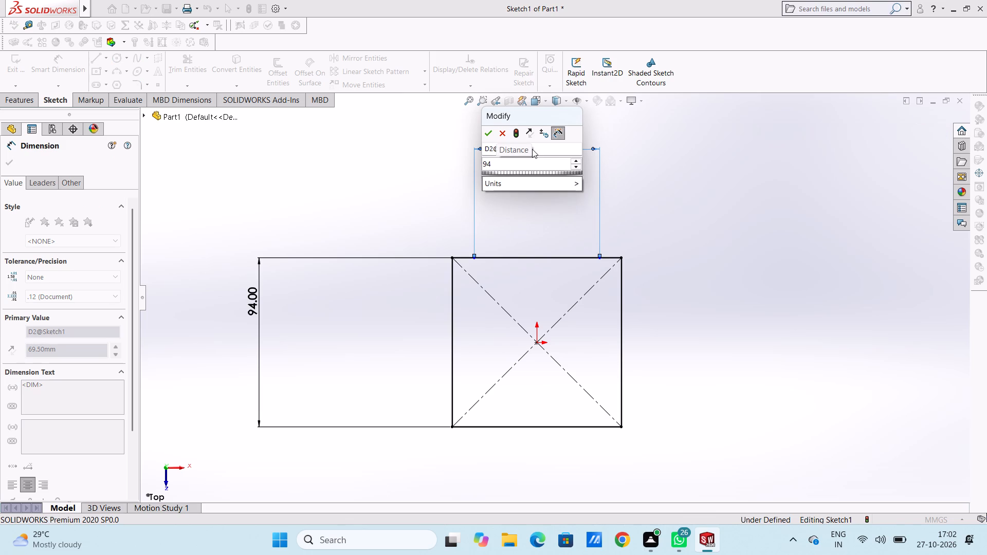
{"action": "key", "text": "minus"}
{"action": "type", "text": "25"}
{"action": "key", "text": "Return"}
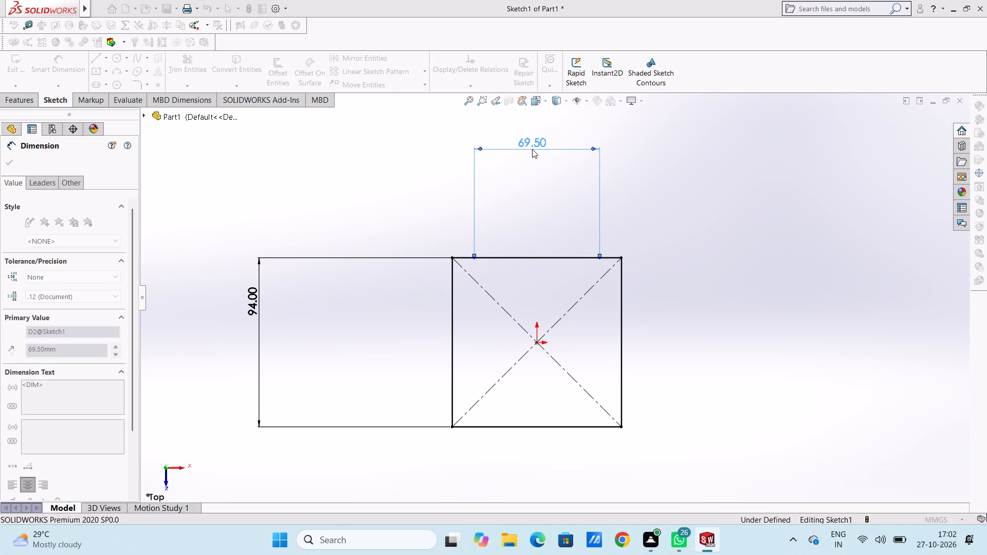
{"action": "left_click", "coordinate": [531, 184]}
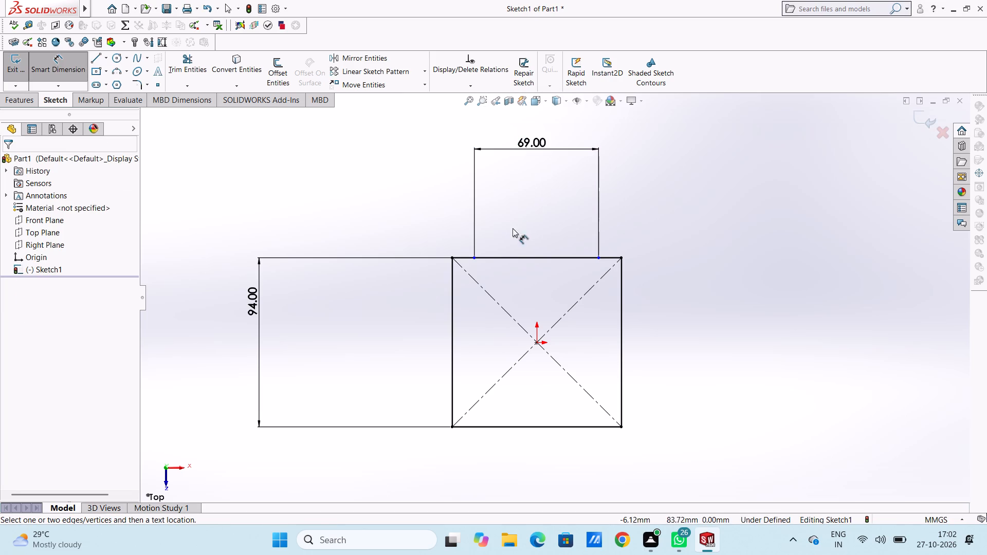
Dimension the horizontal distance from the left inner point on the square's top side to the origin and set it to 69/2 mm.
{"action": "left_click", "coordinate": [476, 259]}
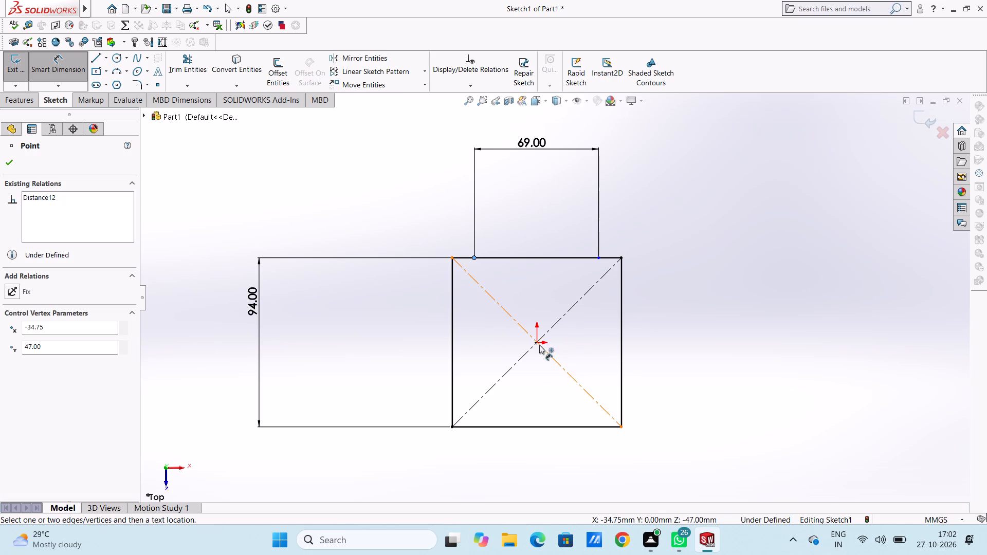
{"action": "left_click", "coordinate": [537, 345]}
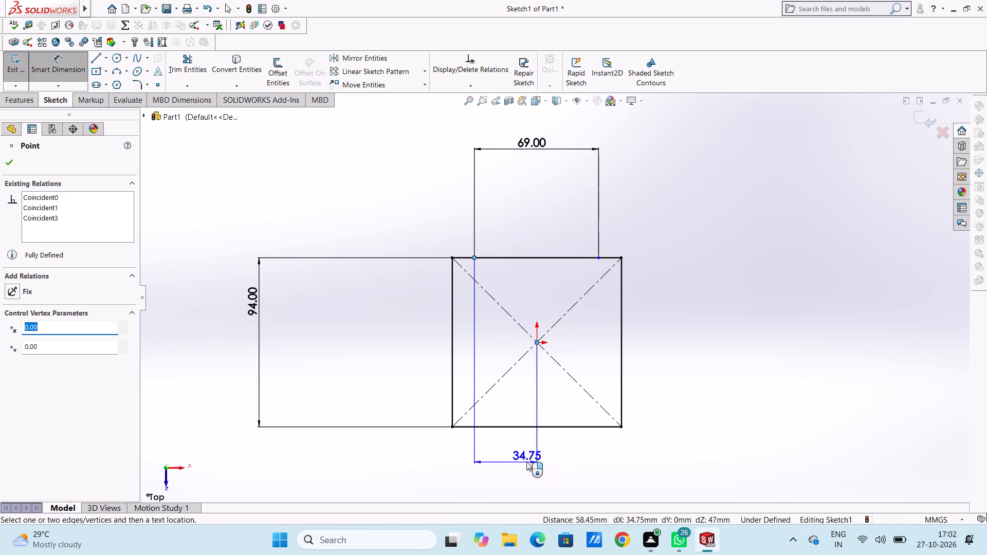
{"action": "scroll", "coordinate": [526, 461], "scroll_direction": "up", "scroll_amount": 3}
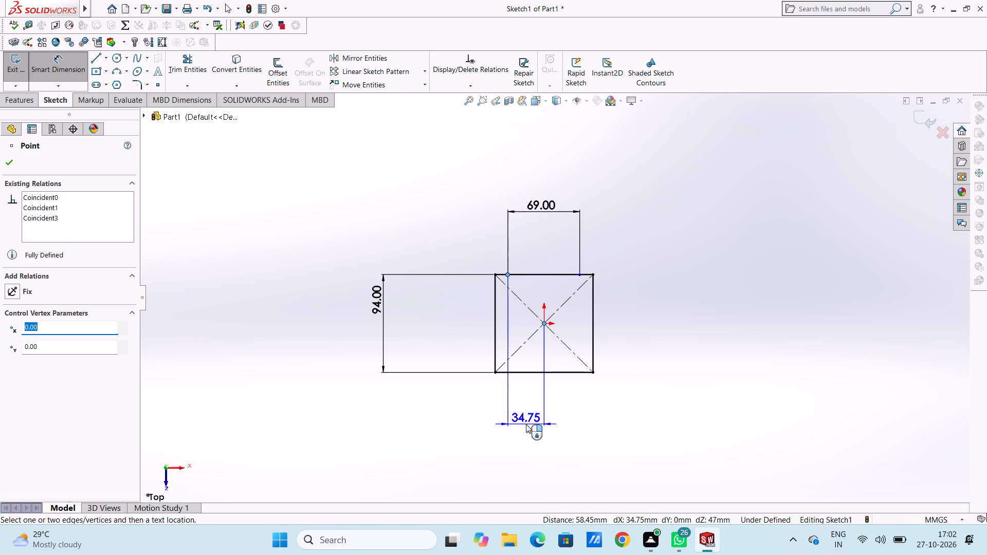
{"action": "left_click", "coordinate": [526, 424]}
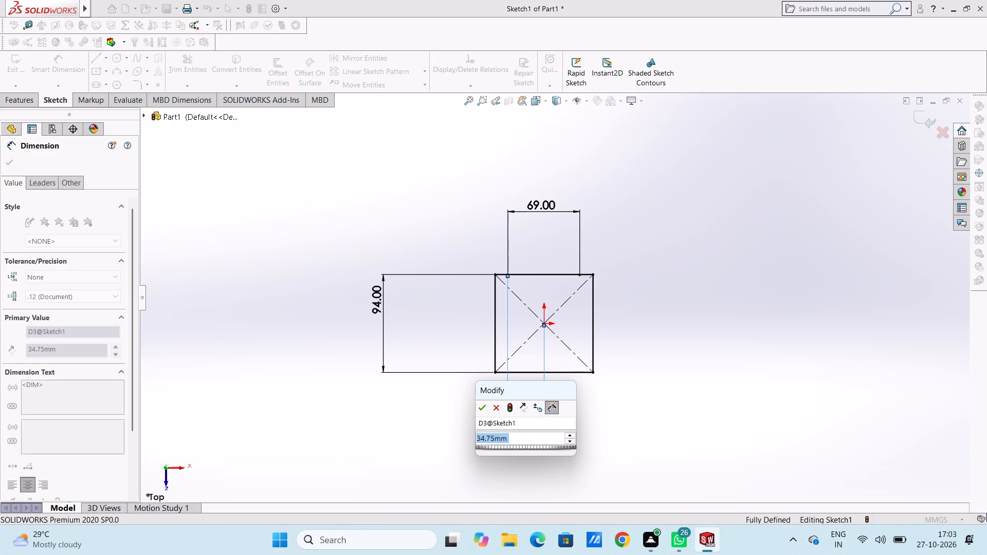
{"action": "type", "text": "69"}
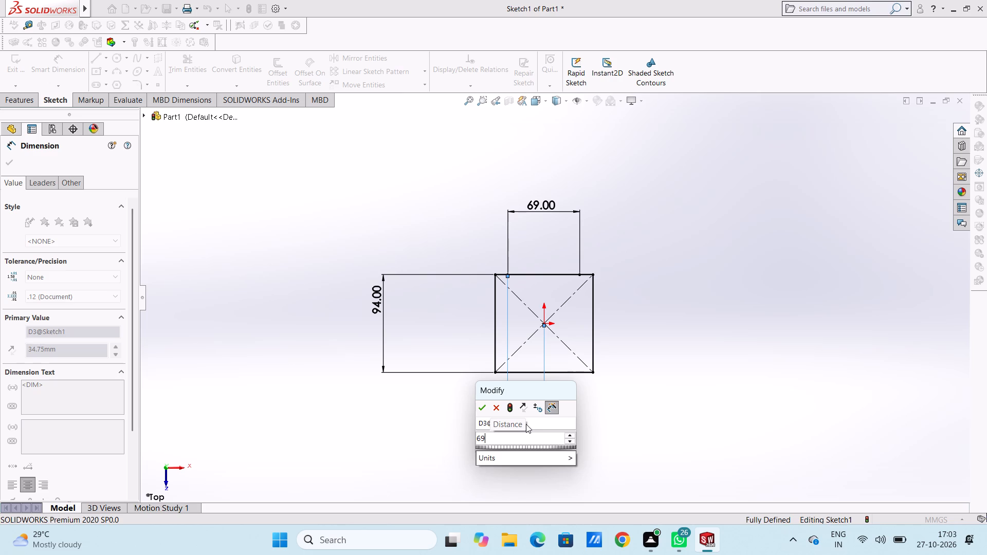
{"action": "key", "text": "shift+percent"}
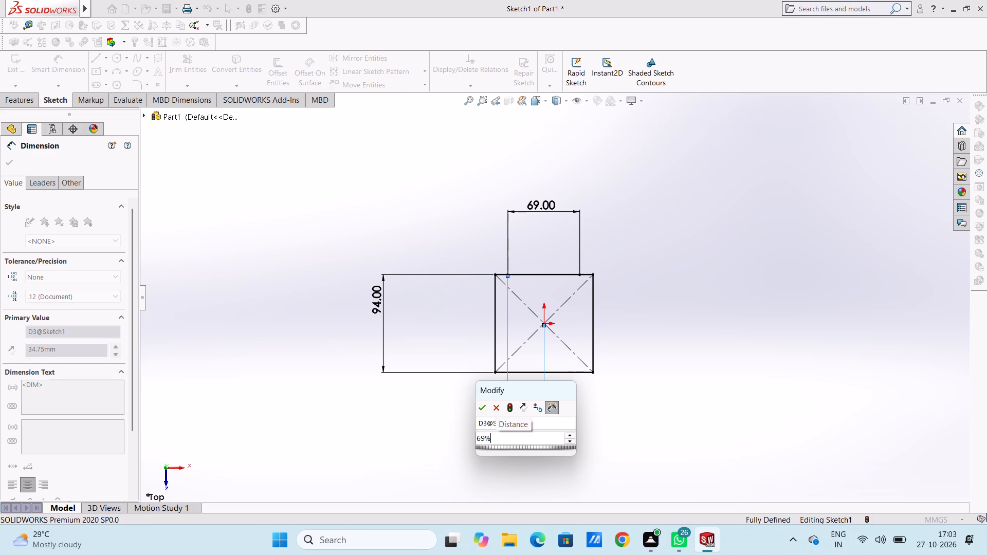
{"action": "key", "text": "2"}
{"action": "key", "text": "Return"}
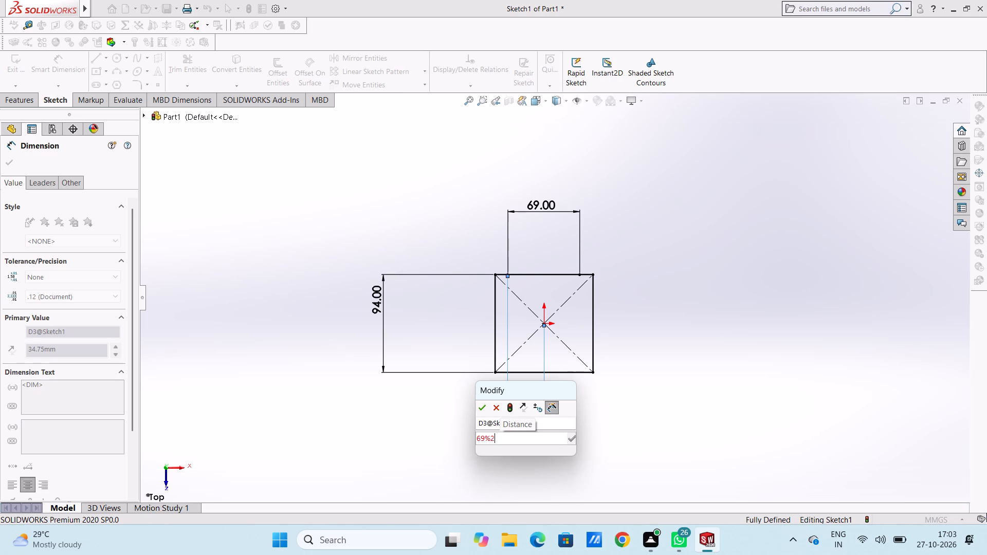
{"action": "key", "text": "BackSpace"}
{"action": "key", "text": "BackSpace"}
{"action": "key", "text": "BackSpace"}
{"action": "key", "text": "BackSpace"}
{"action": "key", "text": "BackSpace"}
{"action": "key", "text": "BackSpace"}
{"action": "key", "text": "BackSpace"}
{"action": "key", "text": "BackSpace"}
{"action": "key", "text": "BackSpace"}
{"action": "key", "text": "BackSpace"}
{"action": "key", "text": "BackSpace"}
{"action": "key", "text": "BackSpace"}
{"action": "key", "text": "BackSpace"}
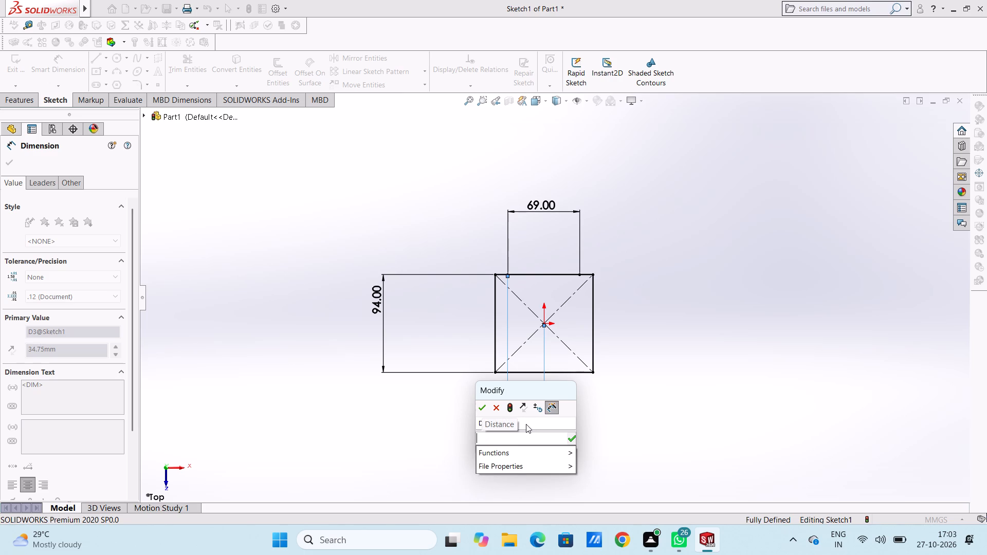
{"action": "type", "text": "69"}
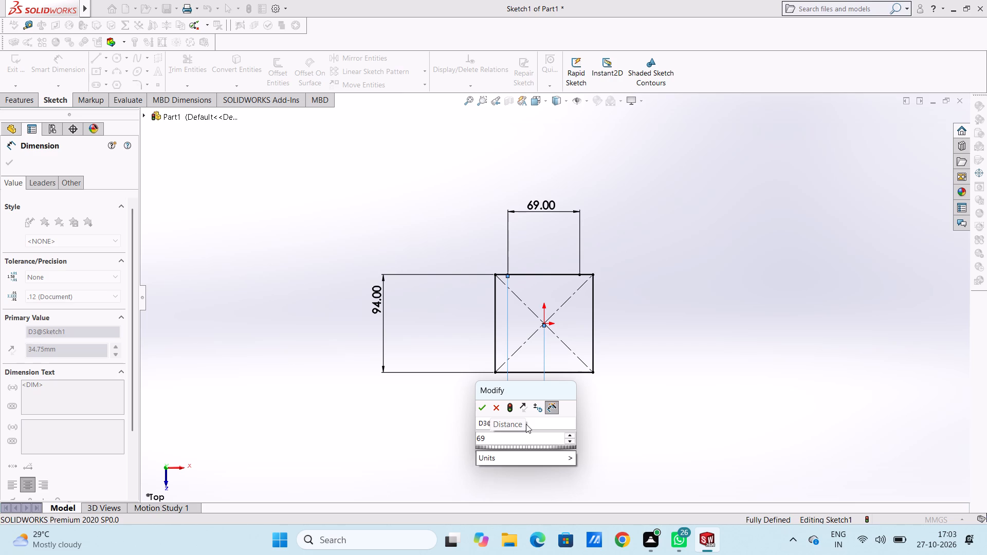
{"action": "key", "text": "slash"}
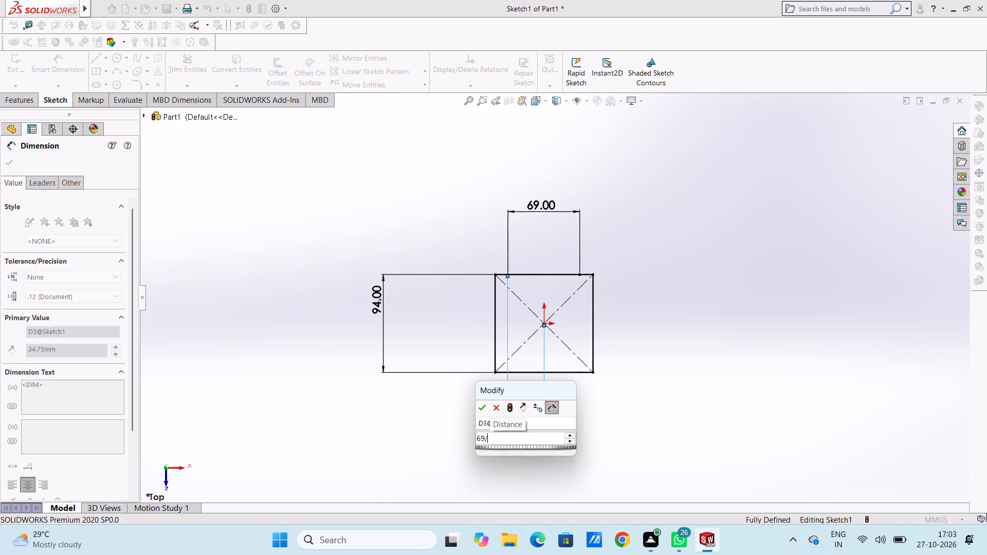
{"action": "key", "text": "2"}
{"action": "key", "text": "Return"}
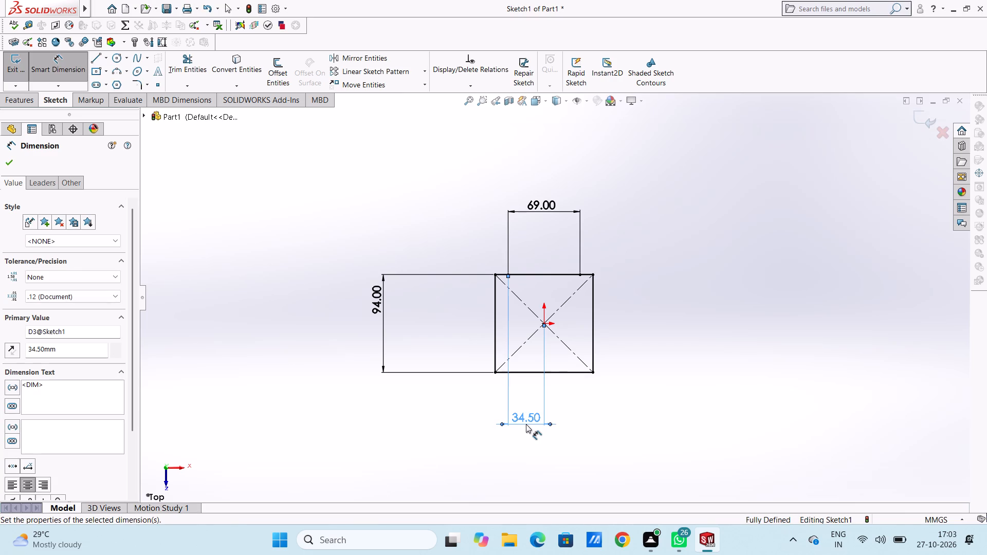
{"action": "left_click", "coordinate": [695, 386]}
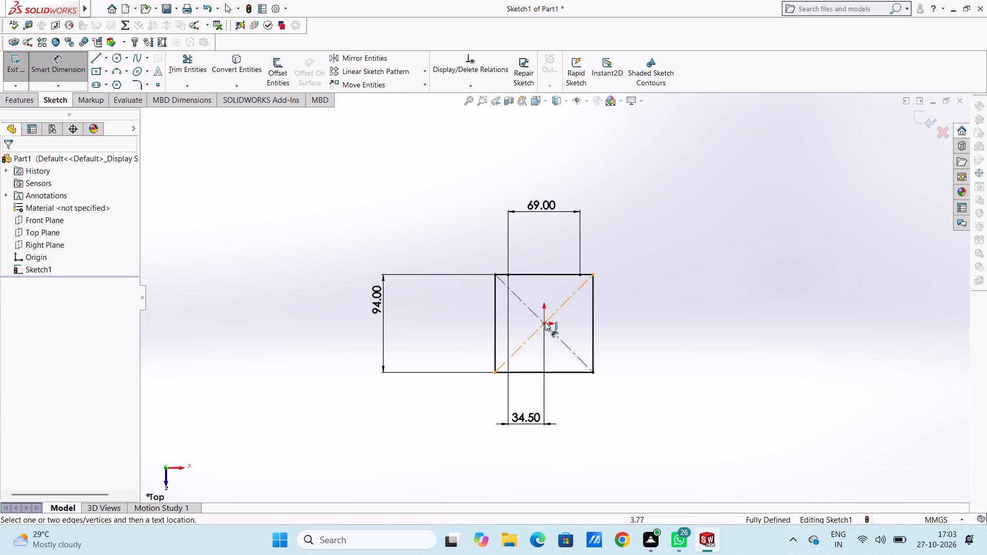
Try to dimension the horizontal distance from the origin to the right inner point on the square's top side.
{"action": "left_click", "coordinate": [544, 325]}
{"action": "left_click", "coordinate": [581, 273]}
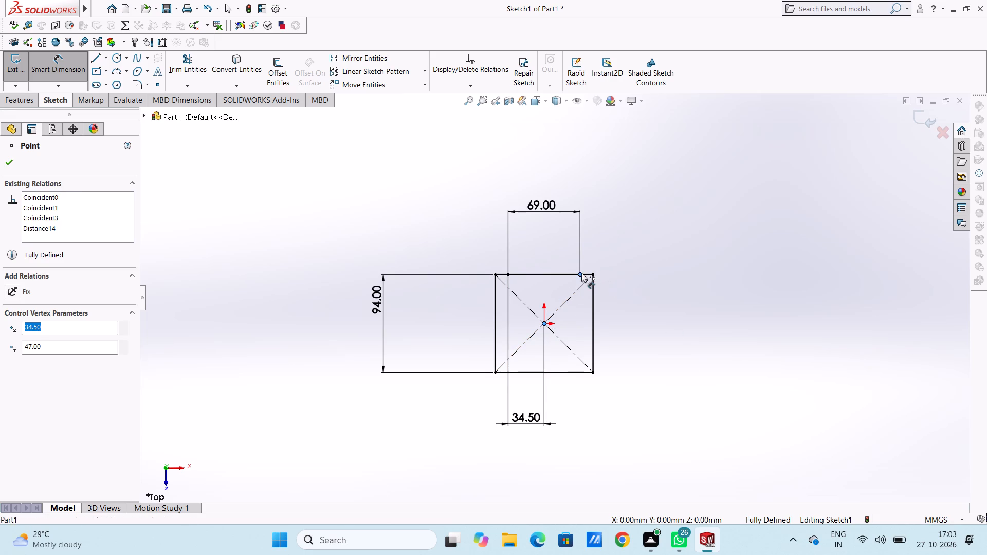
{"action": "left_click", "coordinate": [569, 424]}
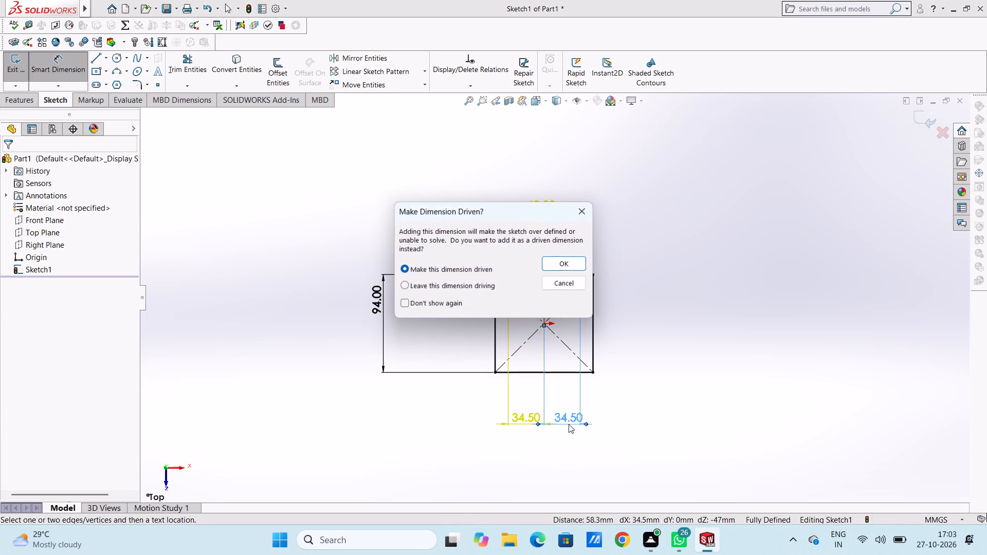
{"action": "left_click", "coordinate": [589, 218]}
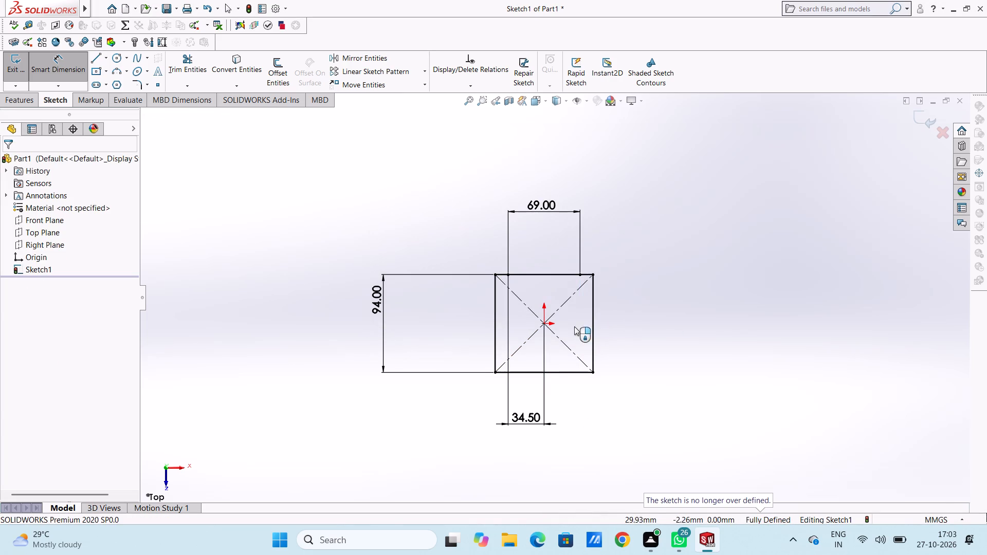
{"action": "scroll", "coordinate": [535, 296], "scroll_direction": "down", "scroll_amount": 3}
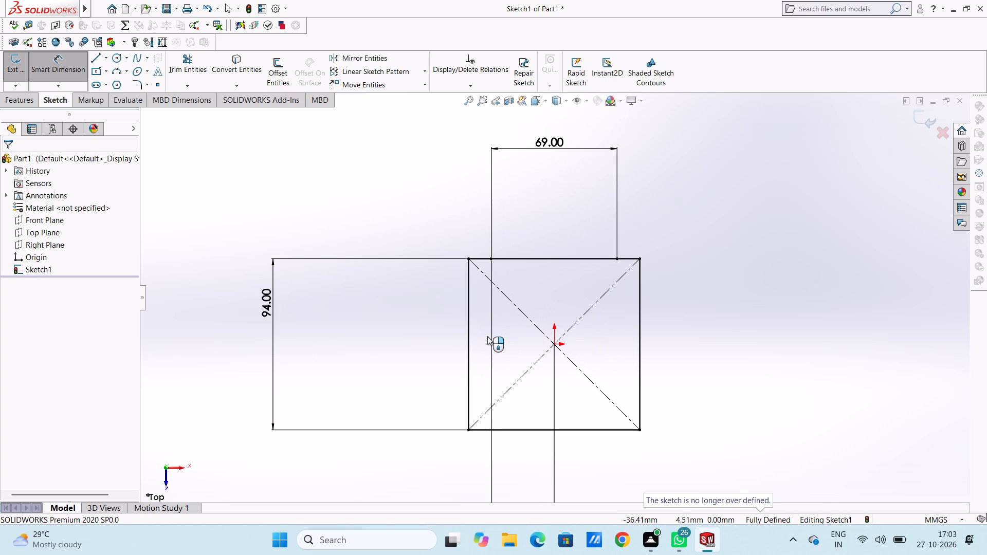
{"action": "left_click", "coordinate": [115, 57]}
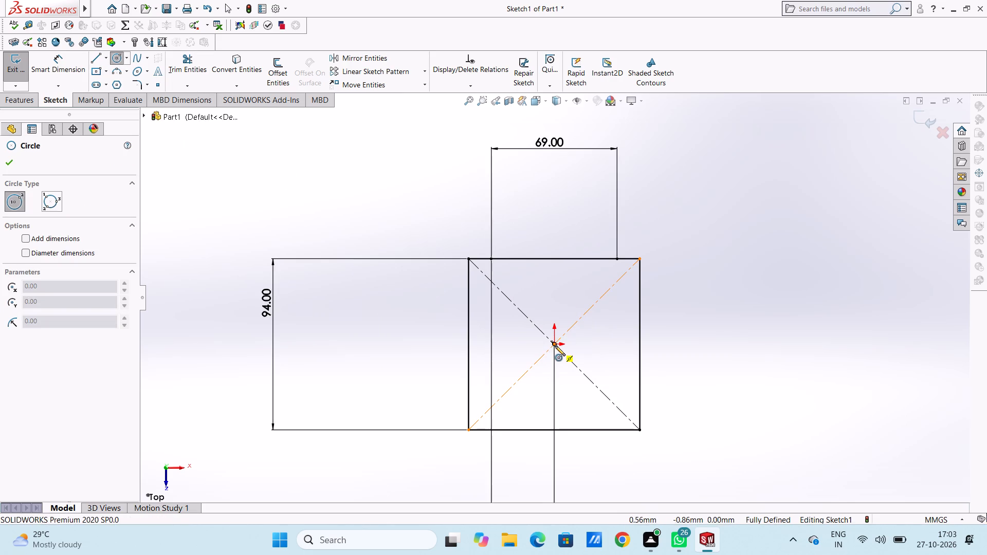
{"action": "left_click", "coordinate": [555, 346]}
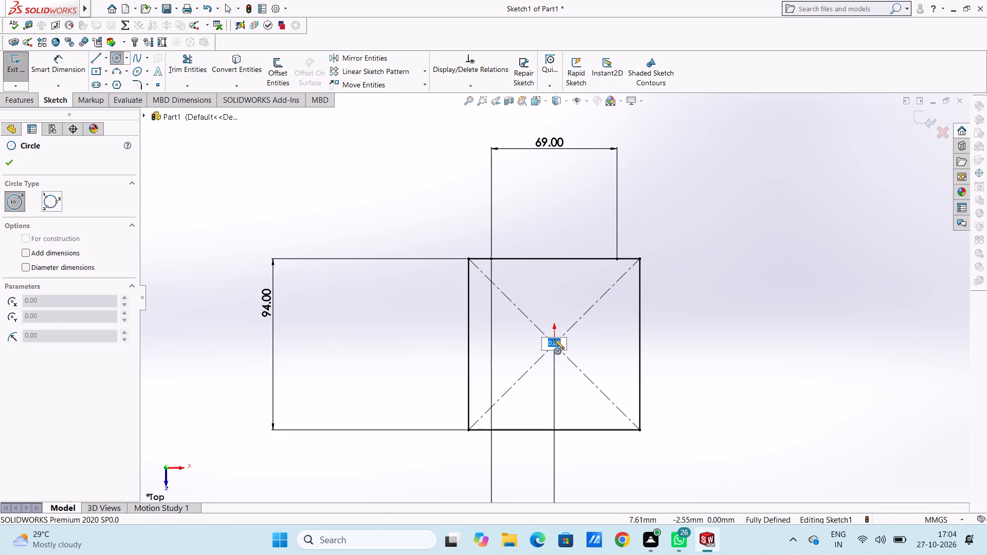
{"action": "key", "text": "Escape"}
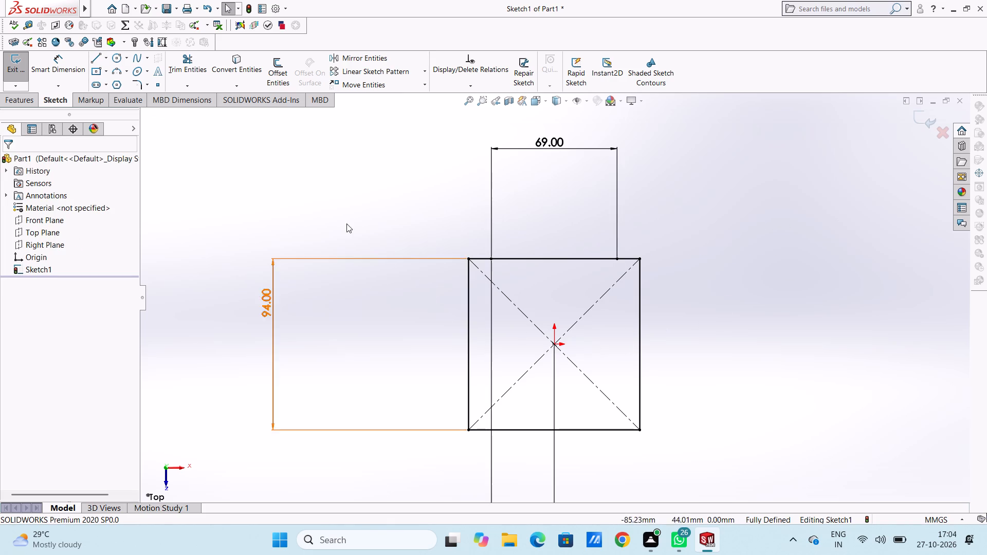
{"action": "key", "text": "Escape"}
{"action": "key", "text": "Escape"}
Draw a circle centred on the origin and passing through the right inner point on the square's top side.
{"action": "left_click", "coordinate": [120, 58]}
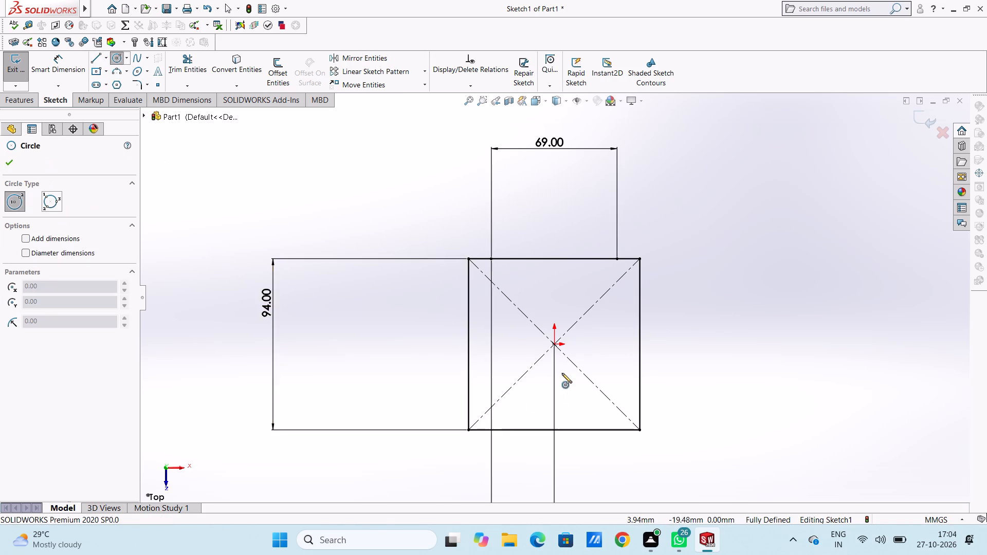
{"action": "left_click", "coordinate": [553, 346]}
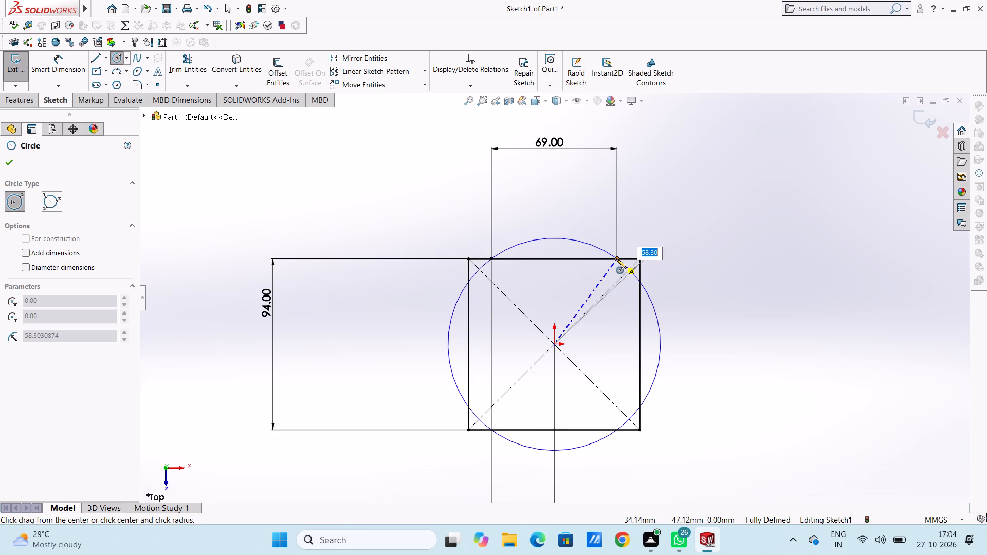
{"action": "left_click", "coordinate": [616, 258]}
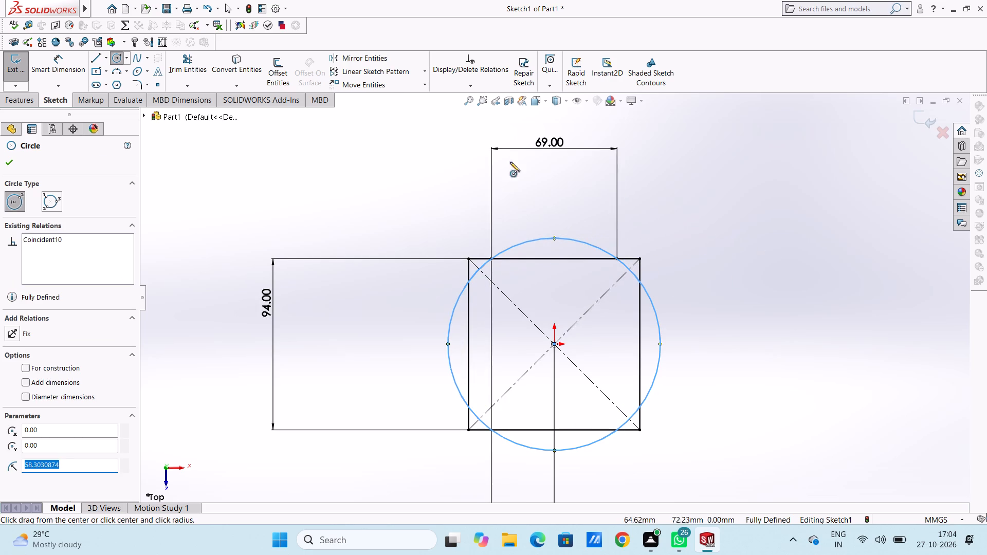
{"action": "left_click", "coordinate": [11, 162]}
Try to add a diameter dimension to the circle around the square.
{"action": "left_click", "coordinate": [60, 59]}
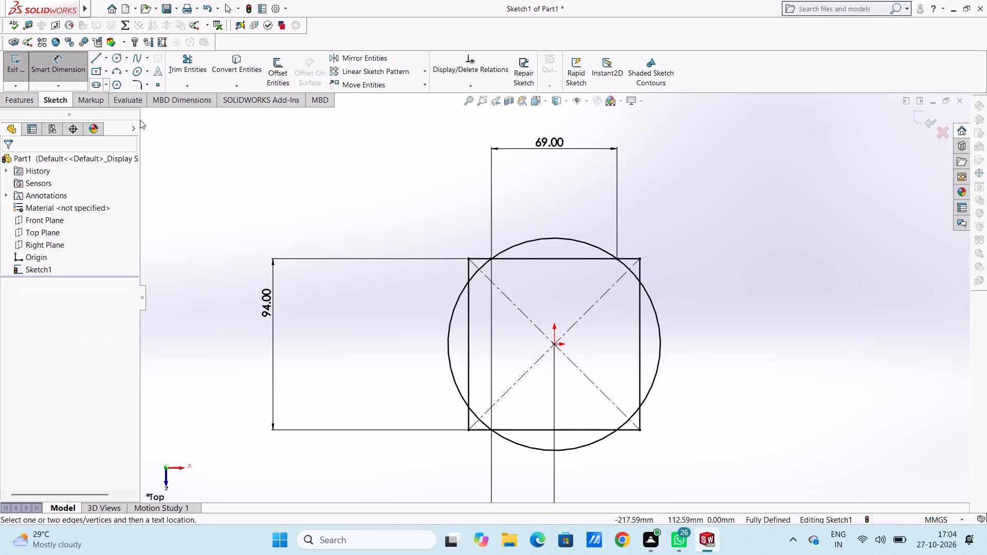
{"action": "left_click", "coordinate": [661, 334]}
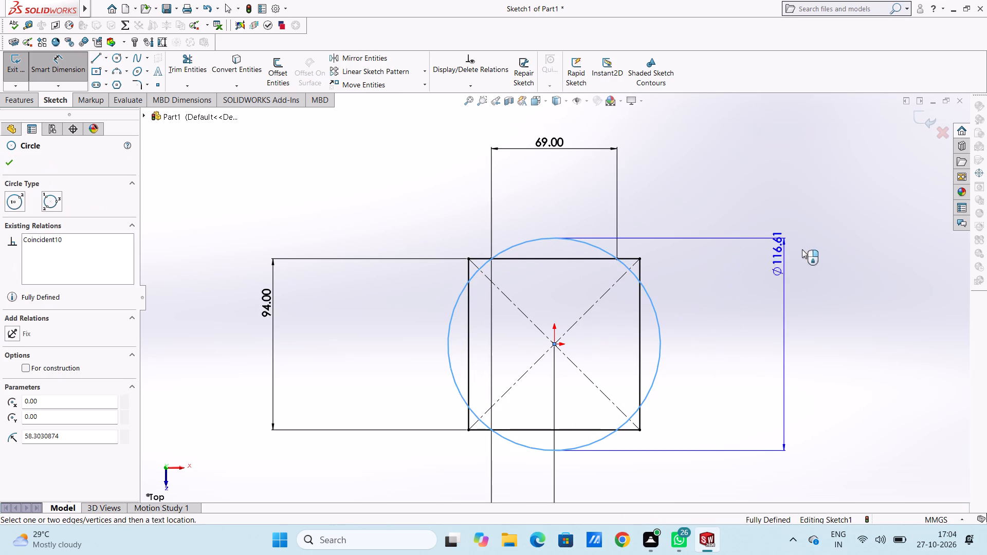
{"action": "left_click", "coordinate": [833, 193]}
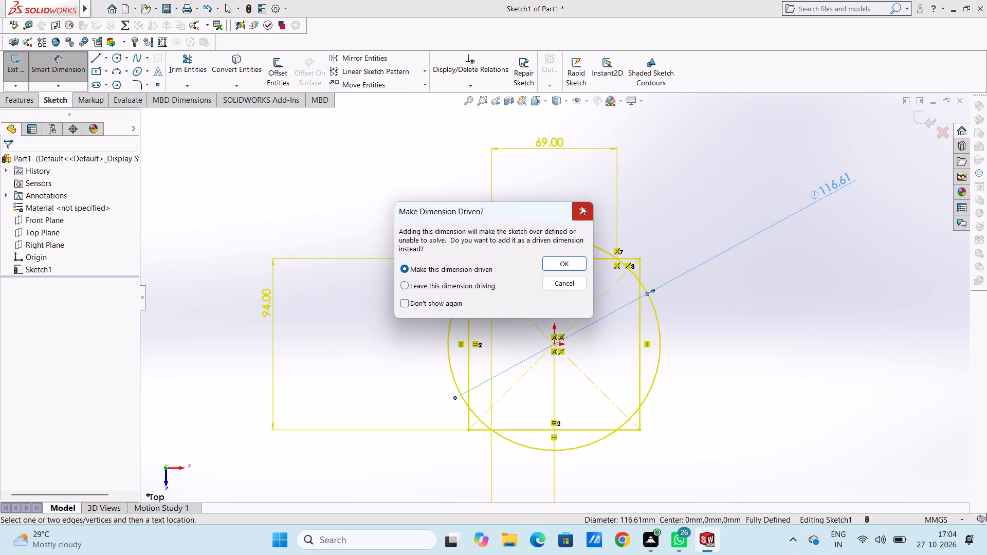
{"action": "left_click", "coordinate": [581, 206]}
Examine closely where the circle crosses the square's top side at the left inner point.
{"action": "scroll", "coordinate": [601, 271], "scroll_direction": "up", "scroll_amount": 2}
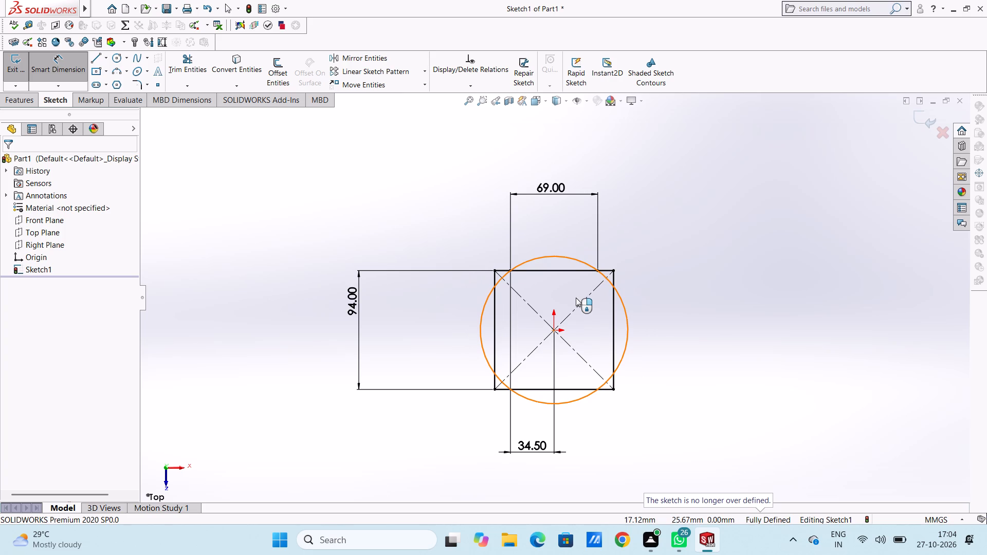
{"action": "scroll", "coordinate": [527, 285], "scroll_direction": "down", "scroll_amount": 5}
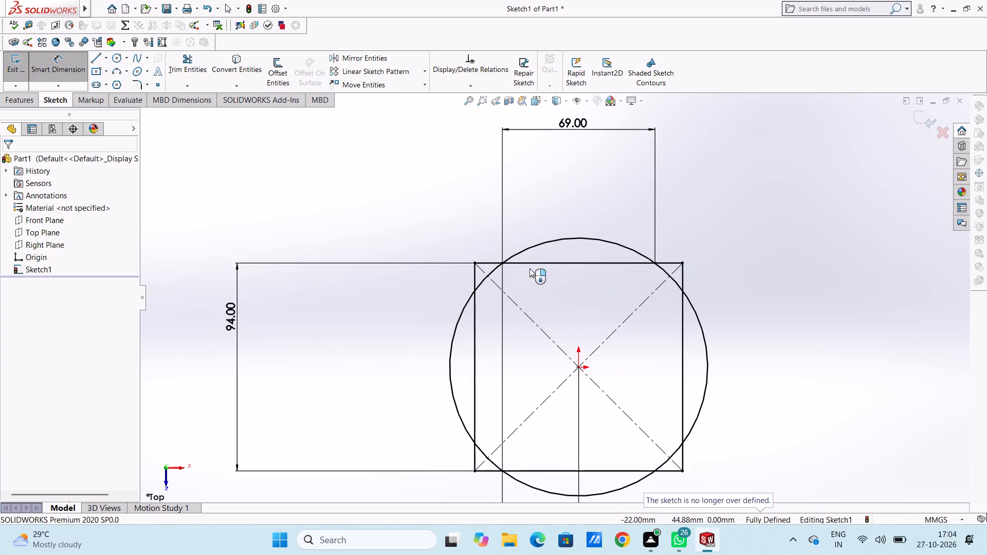
{"action": "scroll", "coordinate": [529, 268], "scroll_direction": "down", "scroll_amount": 7}
{"action": "scroll", "coordinate": [465, 275], "scroll_direction": "down", "scroll_amount": 4}
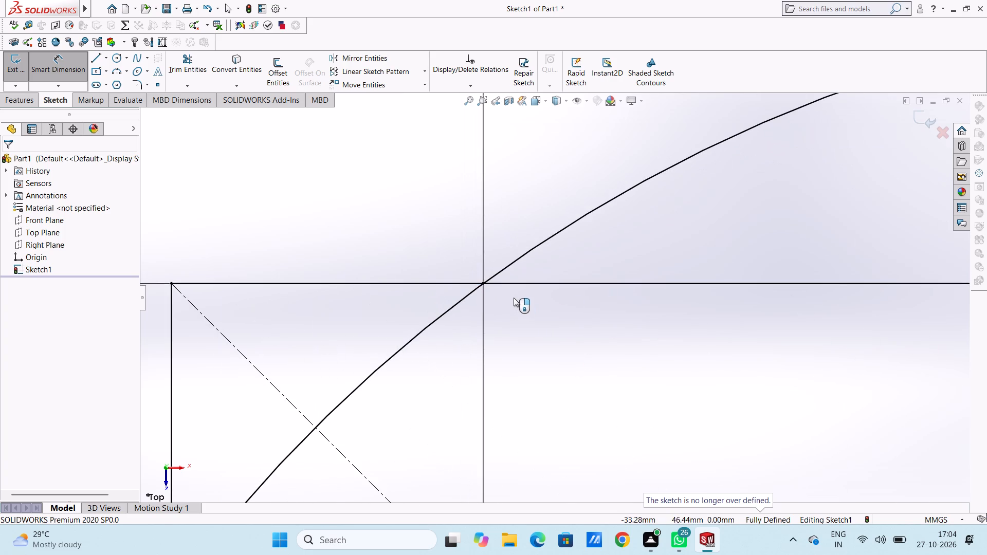
{"action": "scroll", "coordinate": [514, 297], "scroll_direction": "up", "scroll_amount": 16}
{"action": "scroll", "coordinate": [513, 297], "scroll_direction": "up", "scroll_amount": 5}
{"action": "scroll", "coordinate": [613, 361], "scroll_direction": "down", "scroll_amount": 2}
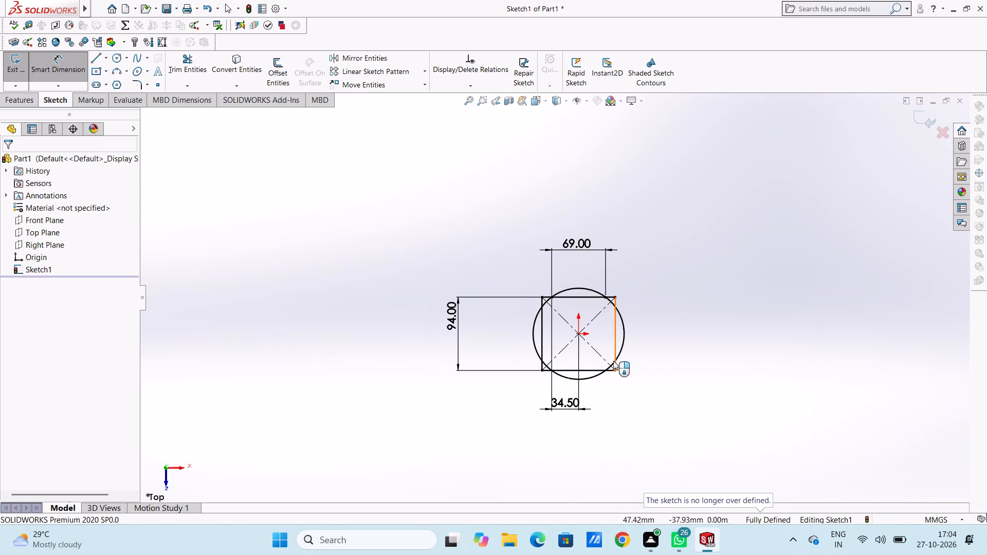
{"action": "scroll", "coordinate": [613, 361], "scroll_direction": "down", "scroll_amount": 1}
Trim away the middle portions of all four square sides inside the circle using Trim to closest, accepting removal of the equal relation.
{"action": "left_click", "coordinate": [188, 64]}
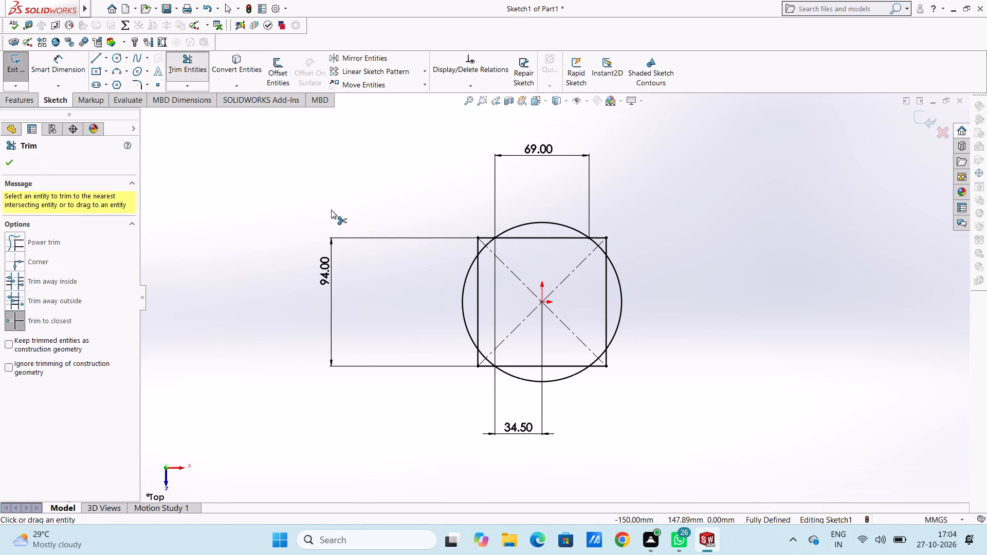
{"action": "left_click", "coordinate": [479, 278]}
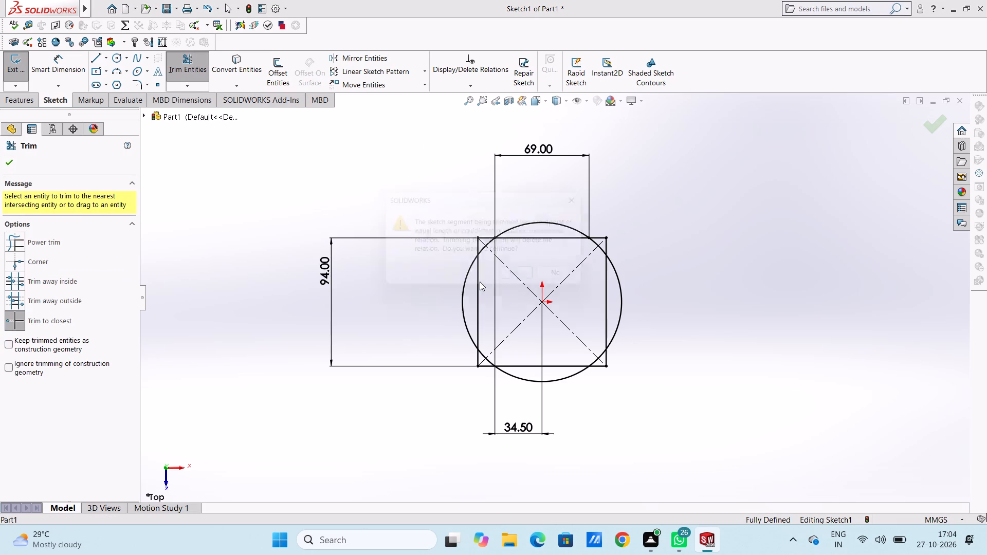
{"action": "left_click", "coordinate": [517, 274]}
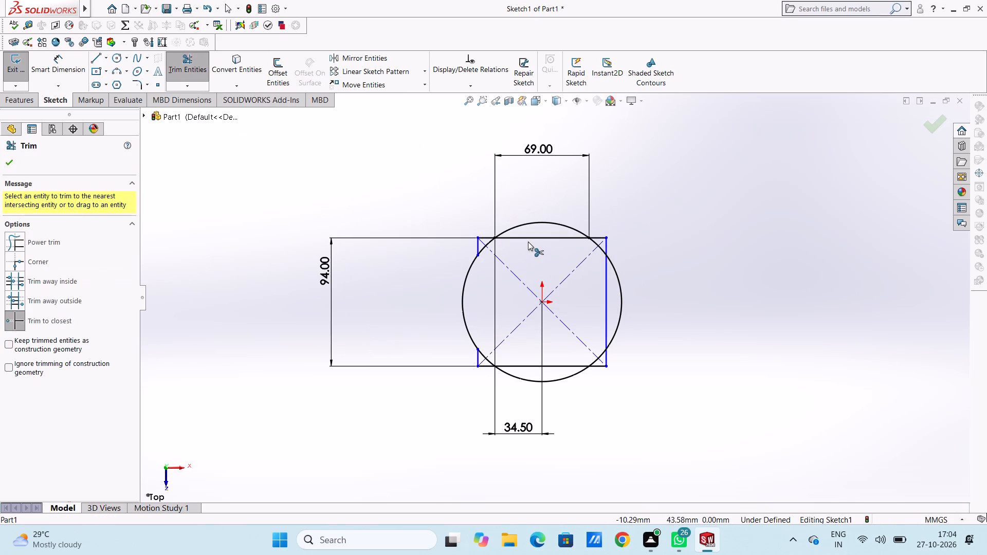
{"action": "left_click", "coordinate": [528, 237]}
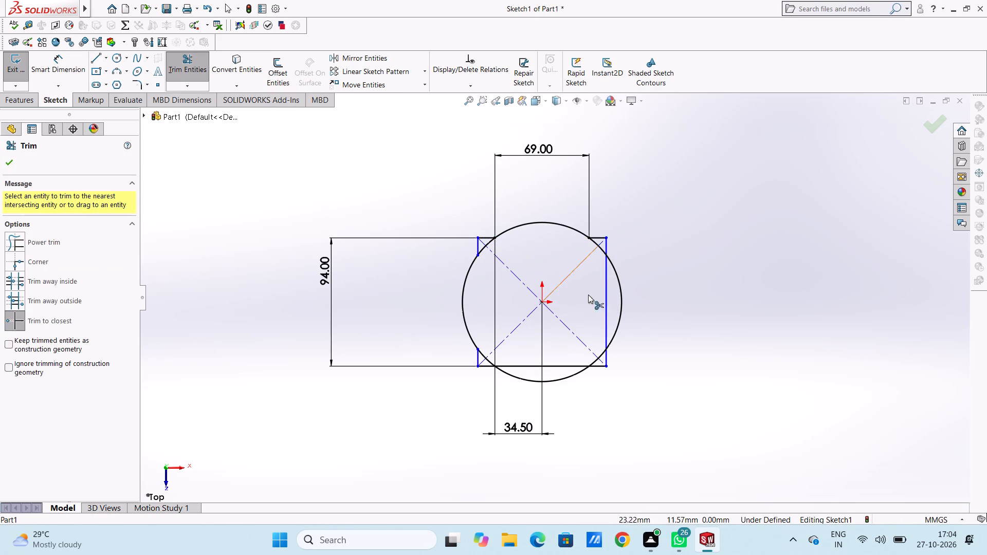
{"action": "left_click", "coordinate": [606, 290]}
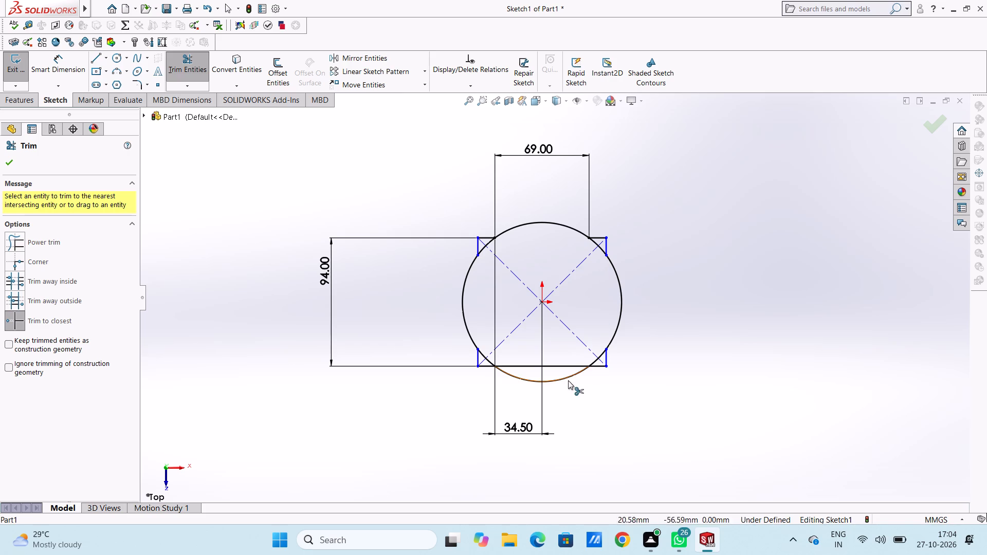
{"action": "left_click", "coordinate": [563, 366]}
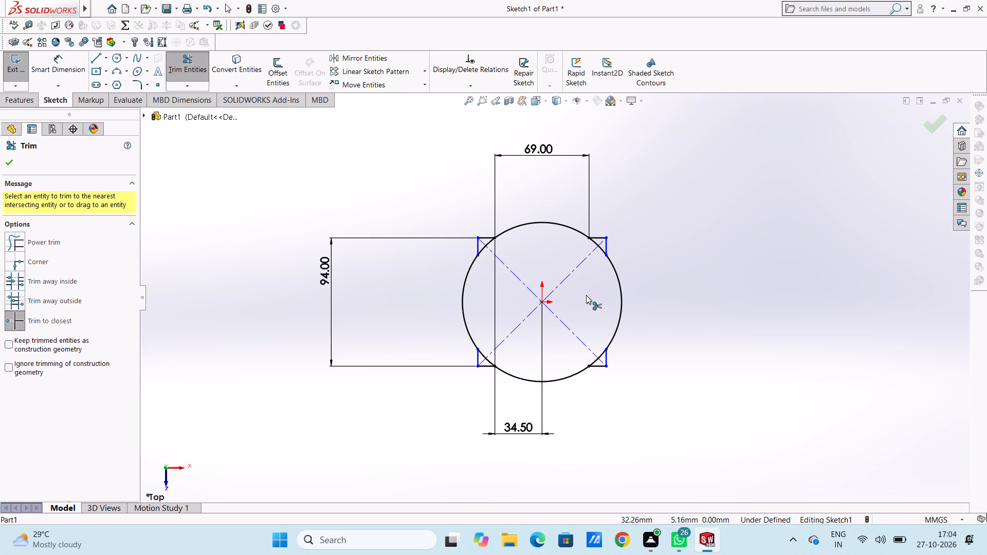
Draw a small circle of about 2 mm radius centred where the square's diagonal crosses the large circle near the upper-left corner.
{"action": "scroll", "coordinate": [540, 230], "scroll_direction": "down", "scroll_amount": 4}
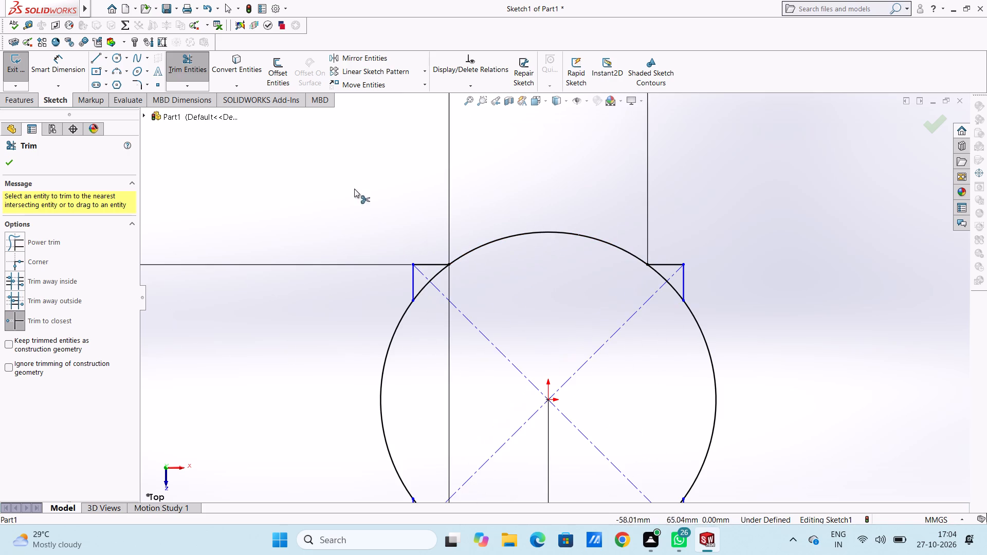
{"action": "left_click", "coordinate": [14, 163]}
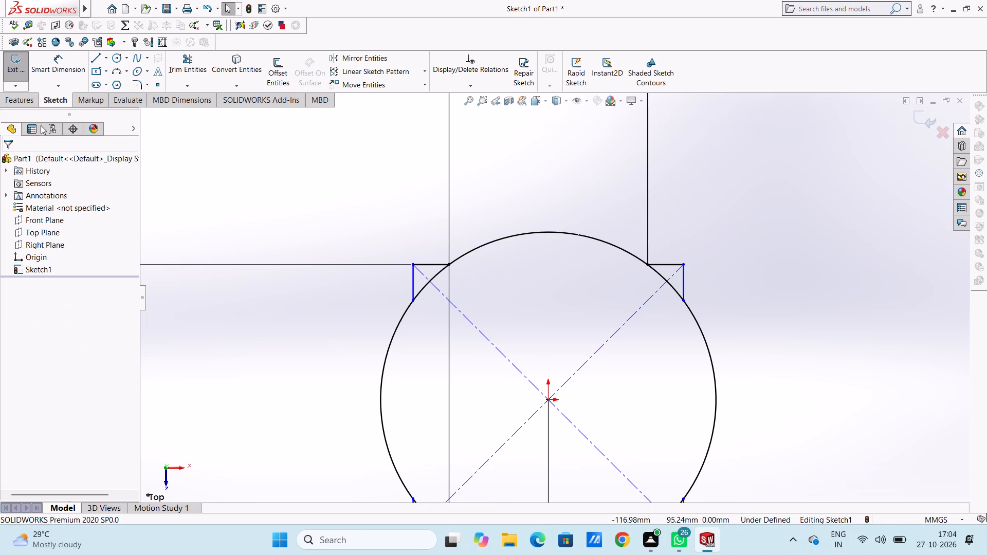
{"action": "left_click", "coordinate": [116, 55]}
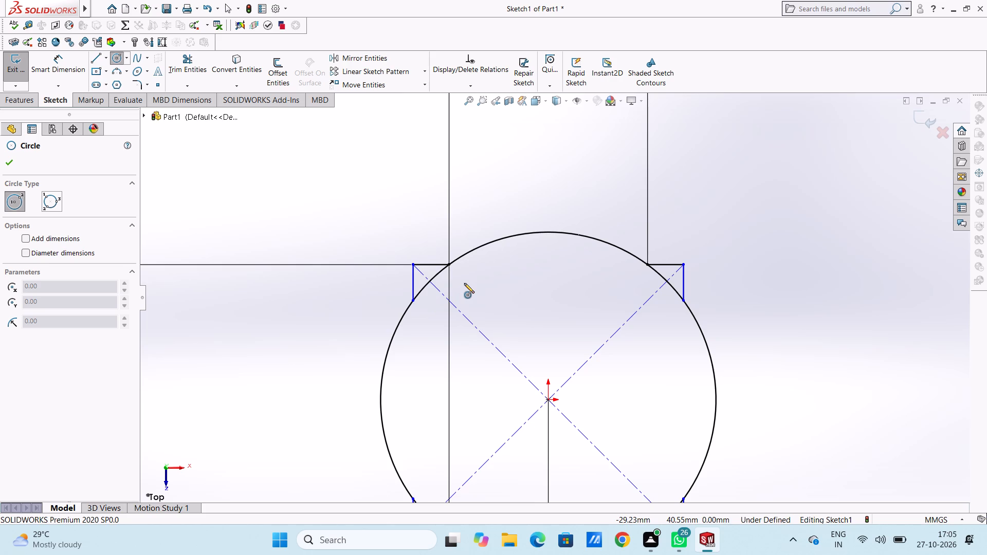
{"action": "scroll", "coordinate": [561, 326], "scroll_direction": "up", "scroll_amount": 2}
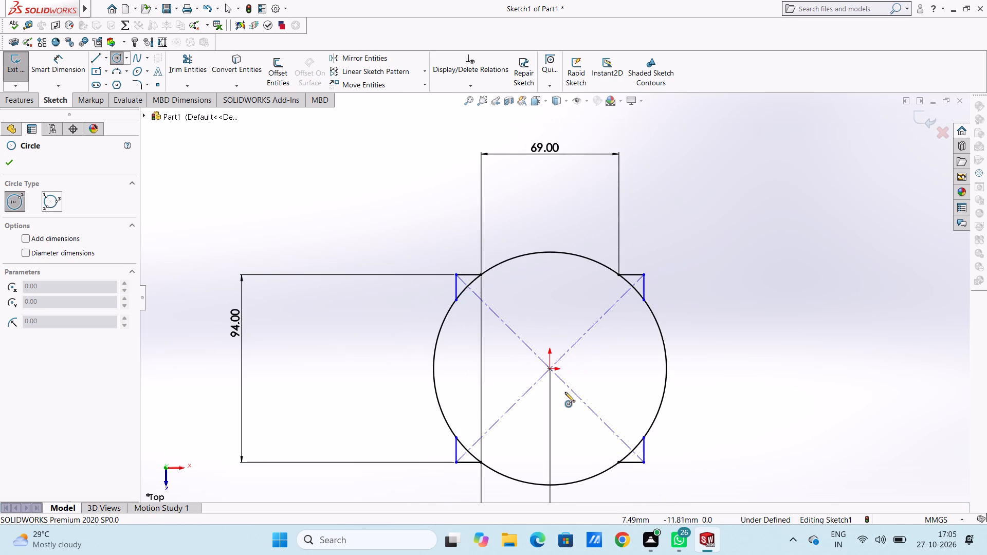
{"action": "scroll", "coordinate": [565, 392], "scroll_direction": "up", "scroll_amount": 2}
{"action": "scroll", "coordinate": [575, 395], "scroll_direction": "down", "scroll_amount": 1}
{"action": "scroll", "coordinate": [564, 329], "scroll_direction": "down", "scroll_amount": 2}
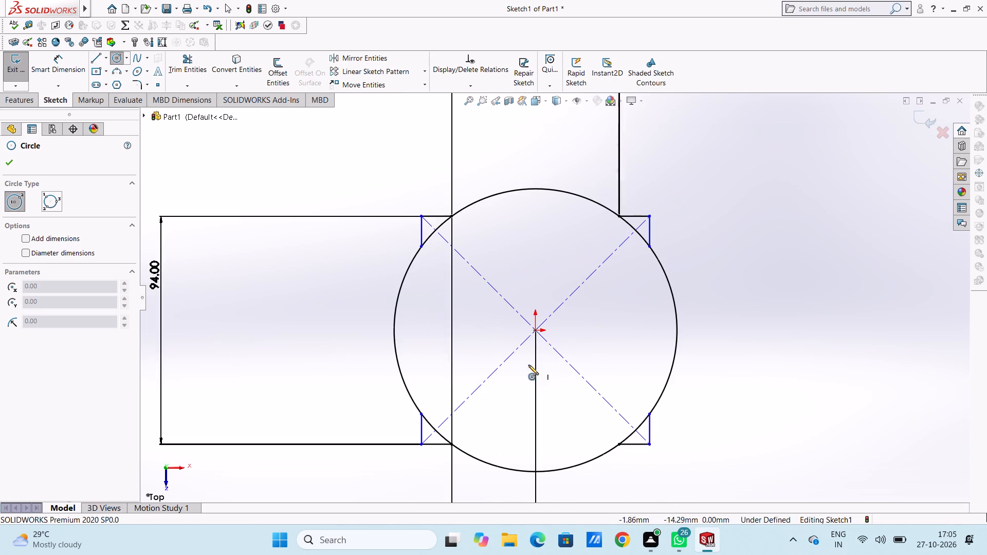
{"action": "scroll", "coordinate": [458, 214], "scroll_direction": "down", "scroll_amount": 5}
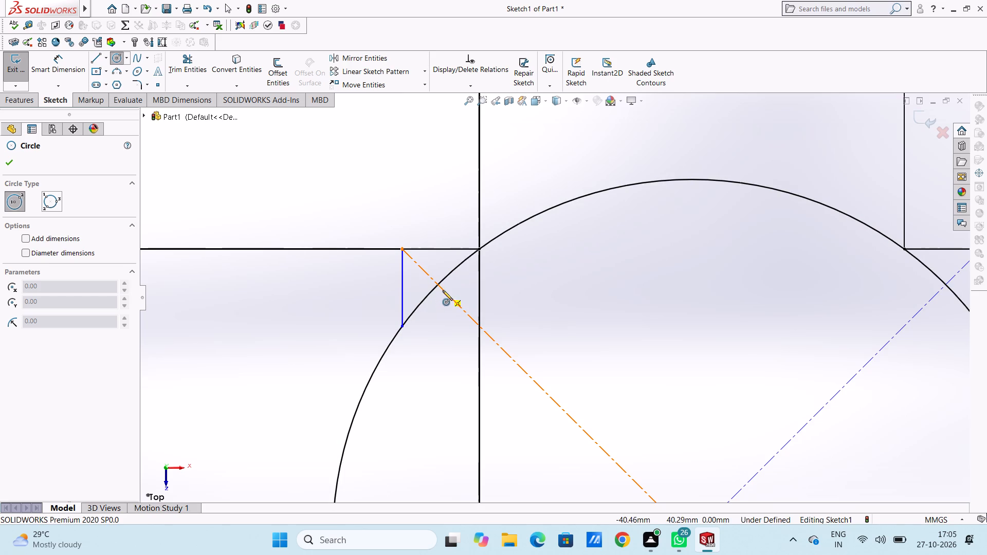
{"action": "left_click", "coordinate": [438, 284]}
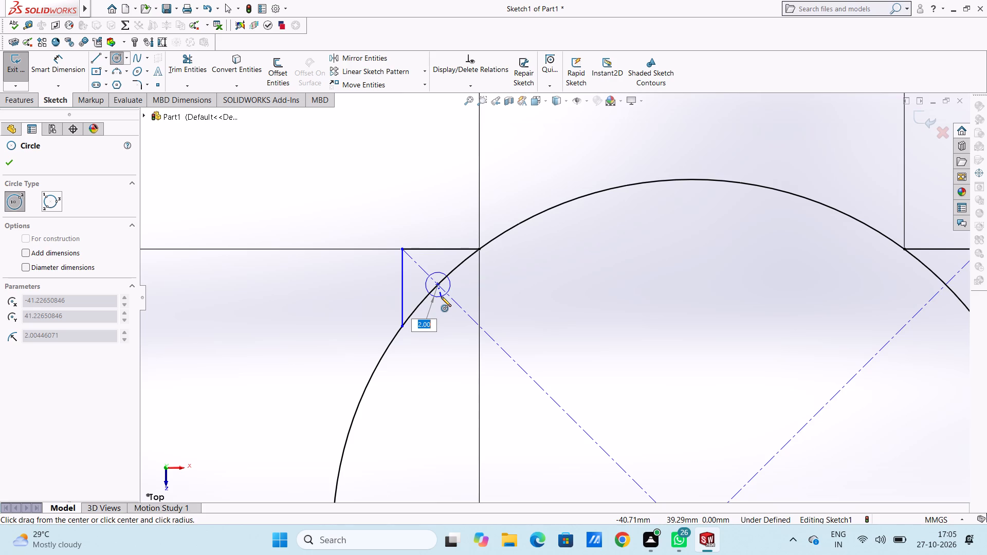
{"action": "left_click", "coordinate": [441, 297]}
{"action": "left_click", "coordinate": [6, 163]}
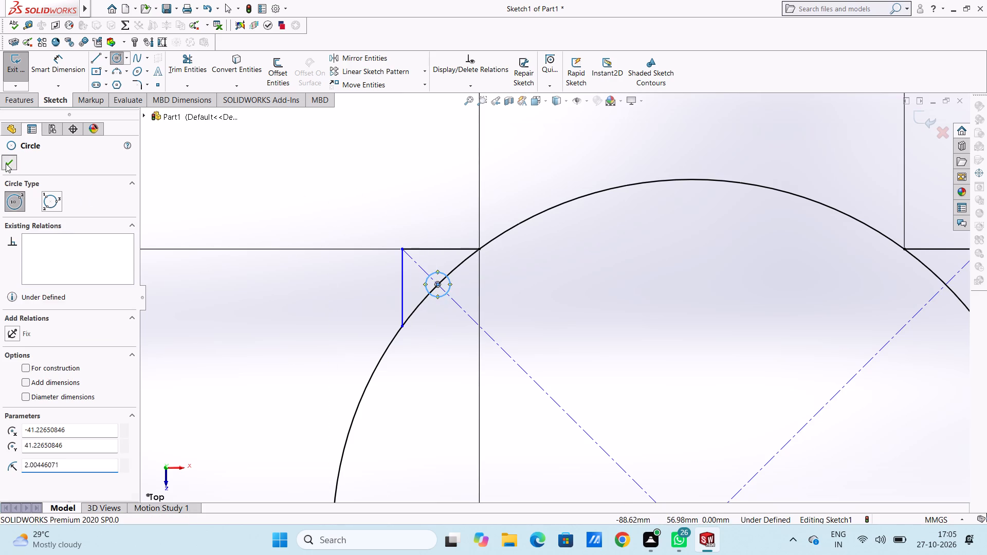
Dimension the small corner circle and set its diameter to 5 mm.
{"action": "left_click", "coordinate": [64, 67]}
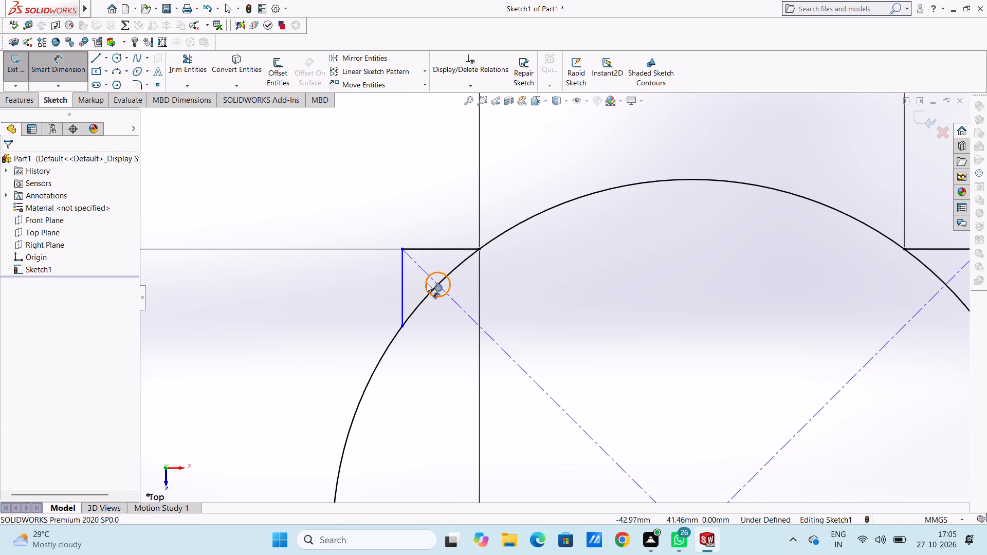
{"action": "left_click", "coordinate": [427, 283]}
{"action": "left_click", "coordinate": [279, 317]}
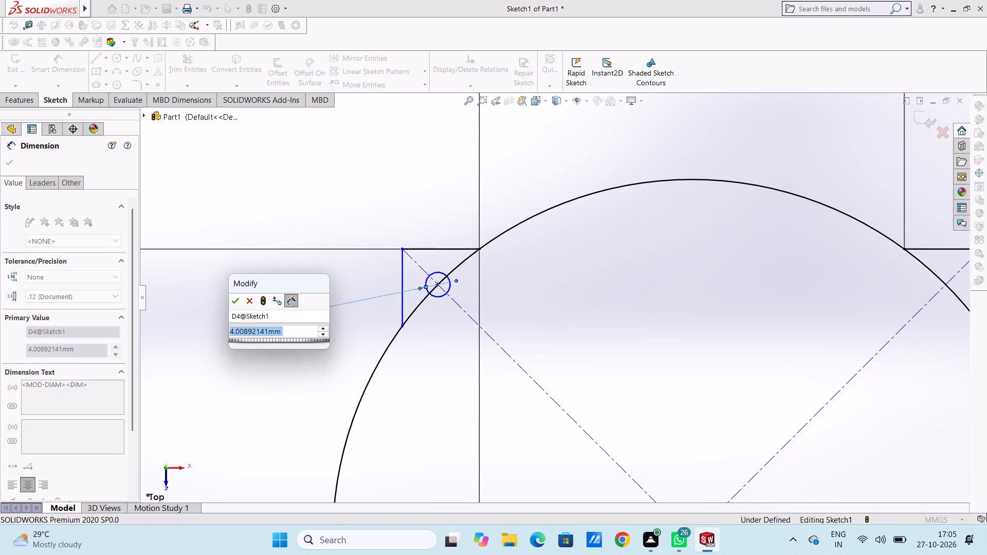
{"action": "key", "text": "5"}
{"action": "key", "text": "Return"}
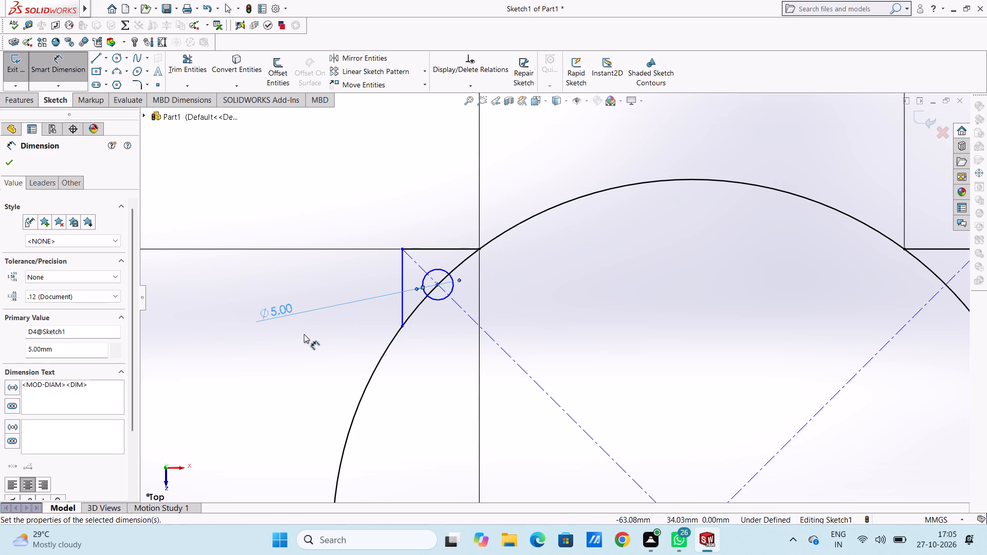
{"action": "left_click", "coordinate": [305, 339]}
Dimension the length of the short vertical line at the square's upper-left corner, keeping its current length.
{"action": "scroll", "coordinate": [510, 307], "scroll_direction": "up", "scroll_amount": 5}
{"action": "scroll", "coordinate": [592, 427], "scroll_direction": "up", "scroll_amount": 4}
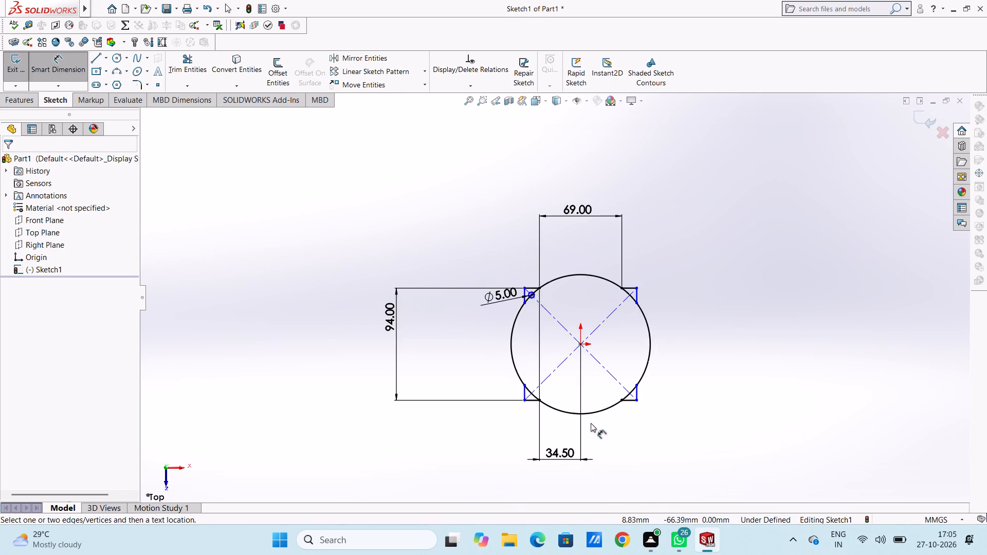
{"action": "scroll", "coordinate": [683, 391], "scroll_direction": "down", "scroll_amount": 2}
{"action": "scroll", "coordinate": [509, 229], "scroll_direction": "down", "scroll_amount": 2}
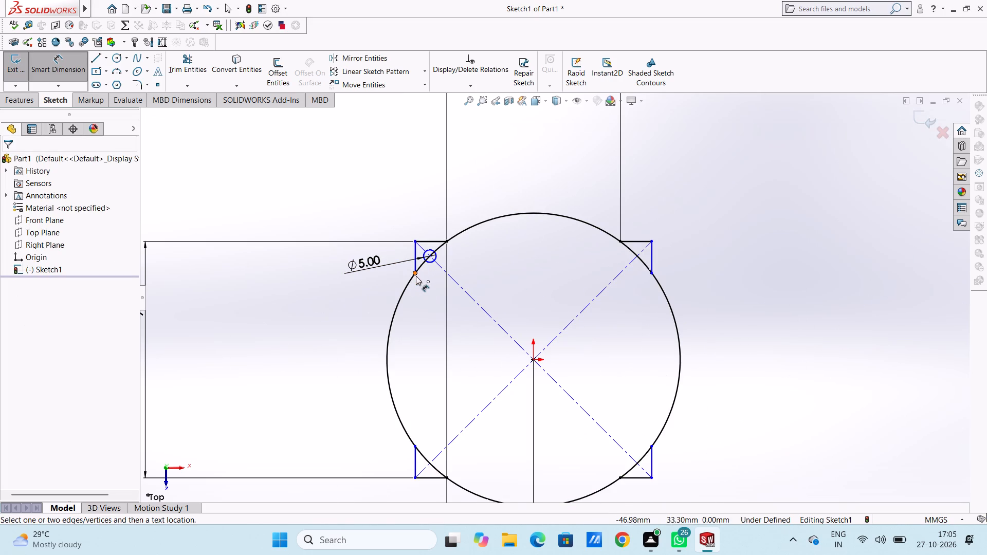
{"action": "left_click", "coordinate": [416, 251]}
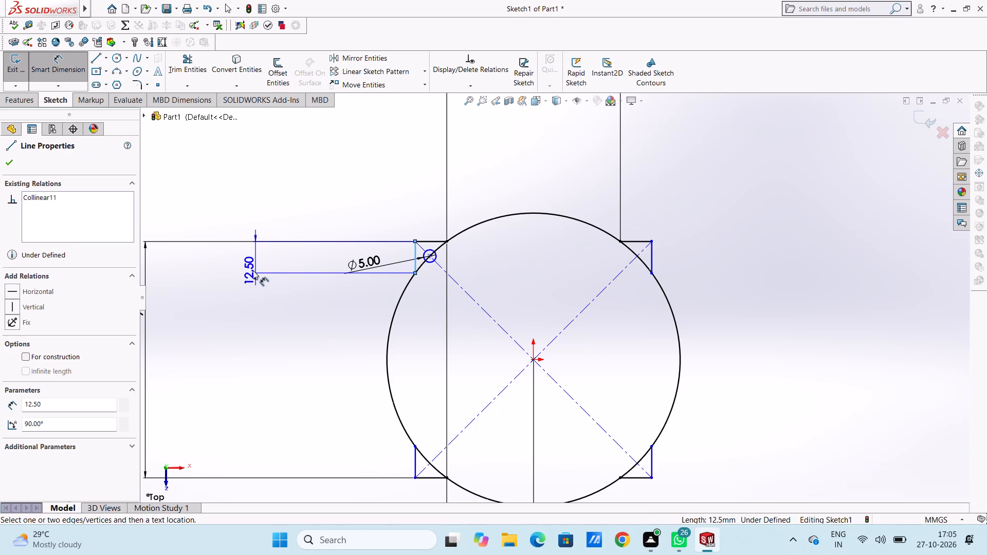
{"action": "left_click", "coordinate": [250, 270]}
{"action": "left_click", "coordinate": [203, 251]}
{"action": "left_click", "coordinate": [271, 181]}
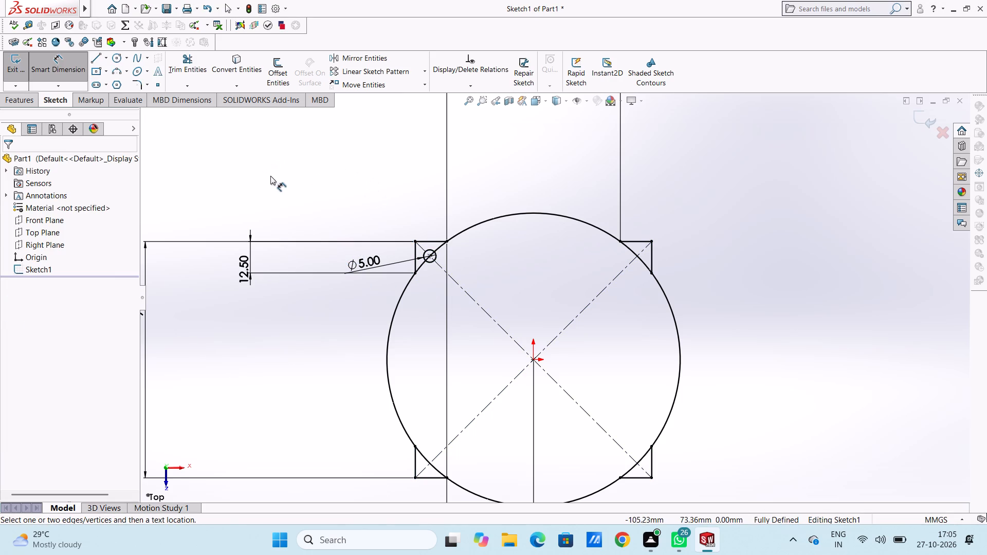
Trim away the large circle's arc within the square's upper-left corner, including the piece inside the 5 mm circle.
{"action": "left_click", "coordinate": [179, 66]}
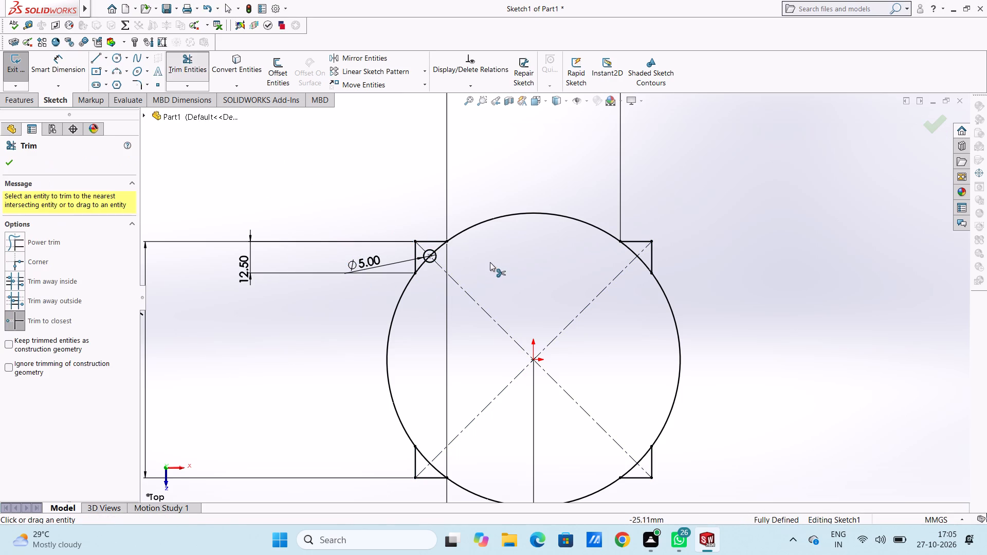
{"action": "scroll", "coordinate": [442, 282], "scroll_direction": "down", "scroll_amount": 4}
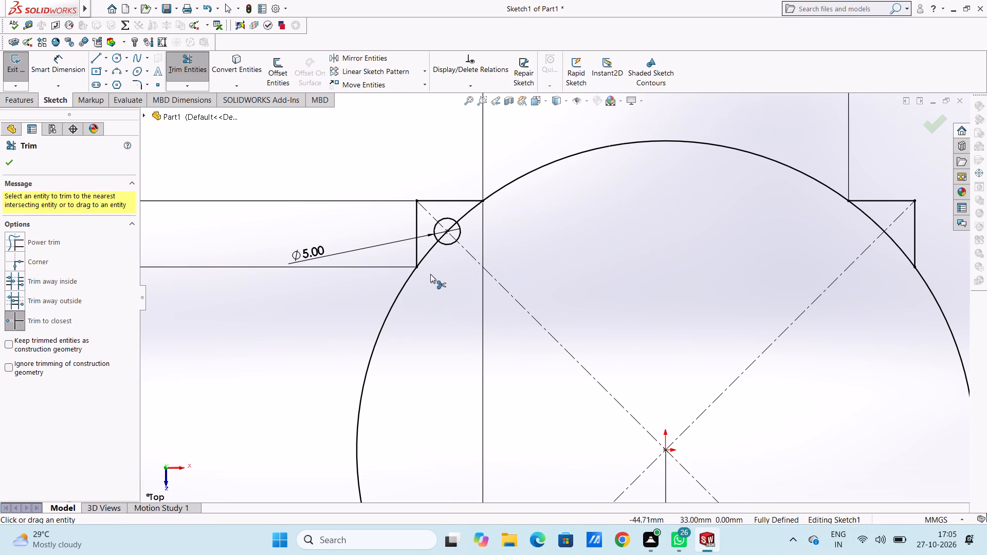
{"action": "left_click", "coordinate": [425, 257]}
{"action": "left_click", "coordinate": [464, 218]}
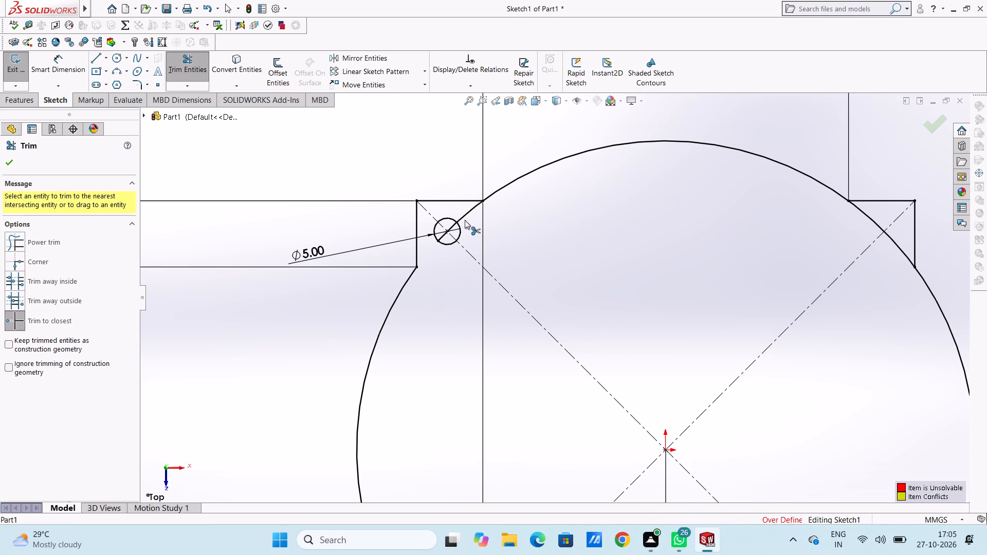
{"action": "left_click", "coordinate": [453, 227]}
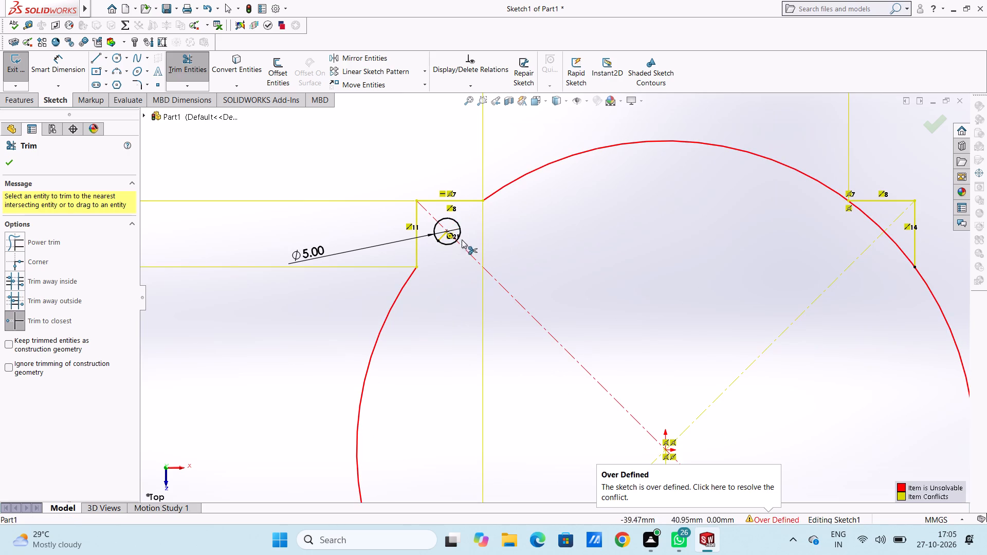
{"action": "left_click", "coordinate": [444, 237]}
Trim away the large circle's arc segments within the square's lower-left and lower-right corners.
{"action": "scroll", "coordinate": [476, 268], "scroll_direction": "up", "scroll_amount": 4}
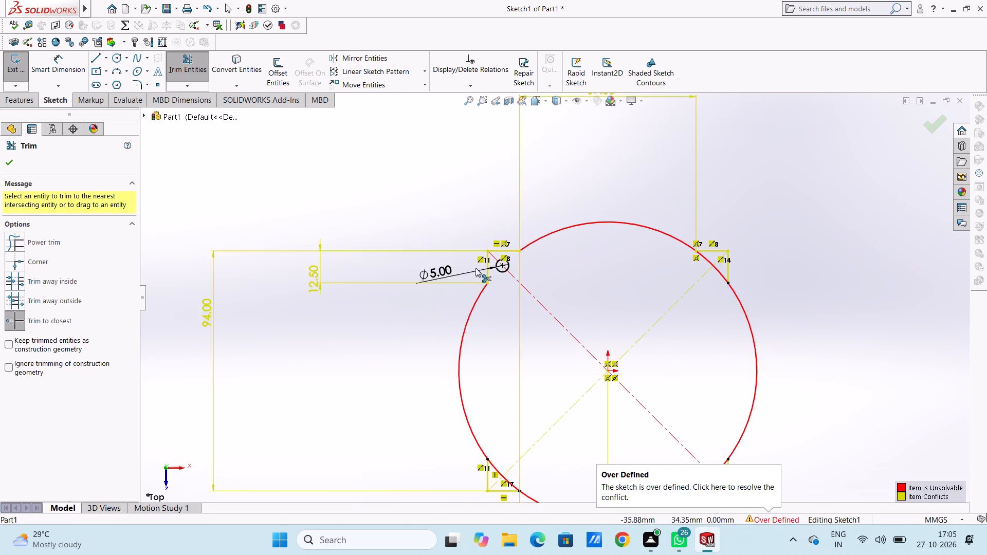
{"action": "scroll", "coordinate": [476, 268], "scroll_direction": "up", "scroll_amount": 4}
{"action": "scroll", "coordinate": [543, 369], "scroll_direction": "down", "scroll_amount": 9}
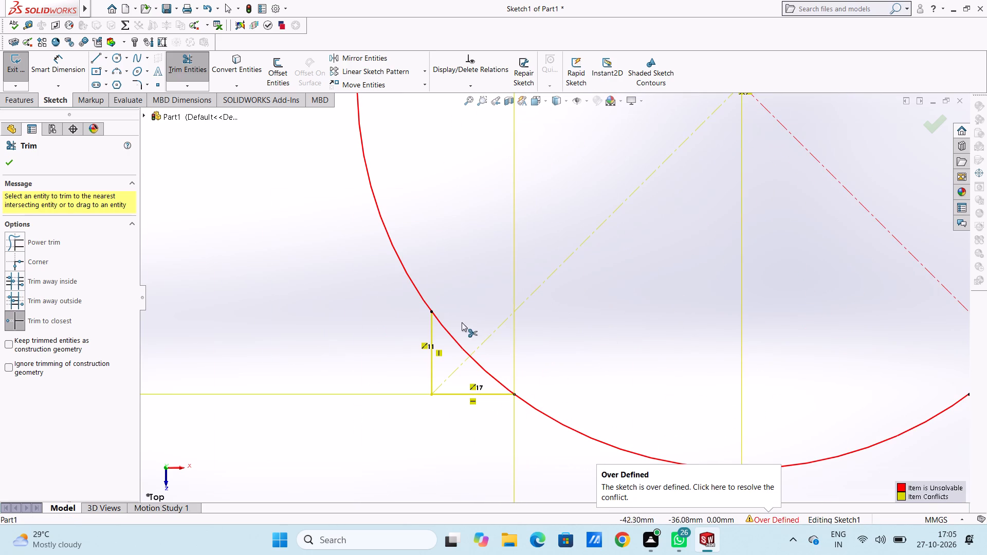
{"action": "left_click", "coordinate": [454, 339]}
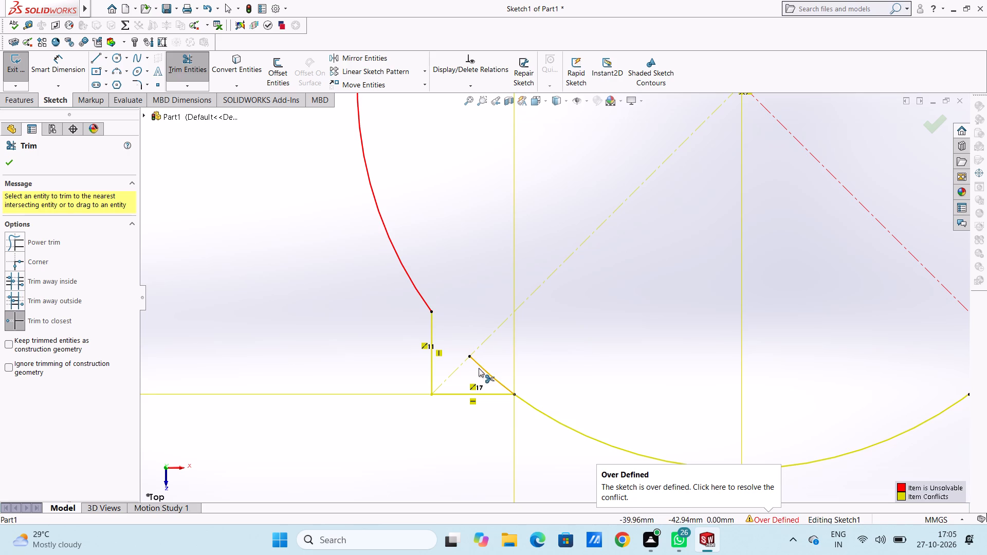
{"action": "left_click", "coordinate": [479, 368]}
{"action": "scroll", "coordinate": [637, 347], "scroll_direction": "up", "scroll_amount": 5}
{"action": "scroll", "coordinate": [809, 340], "scroll_direction": "down", "scroll_amount": 3}
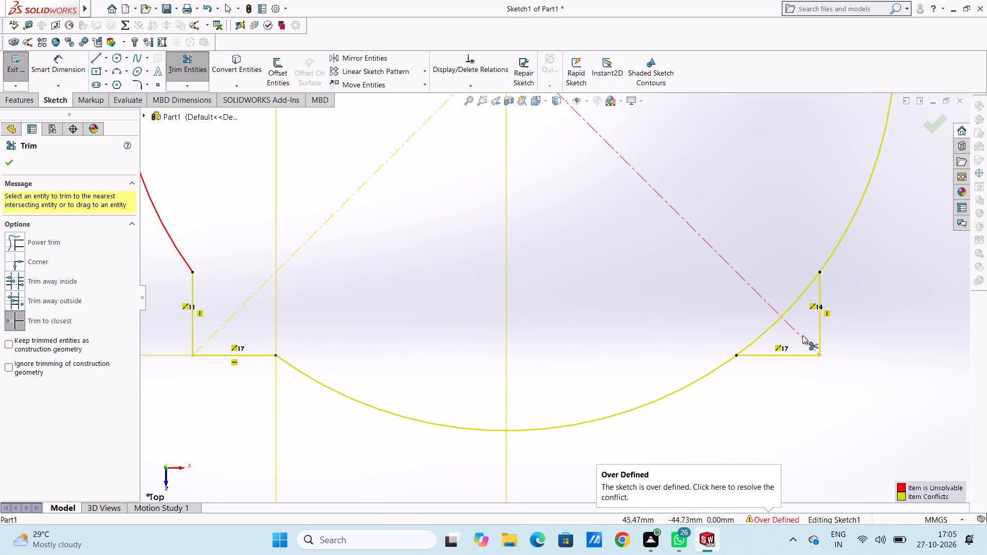
{"action": "left_click", "coordinate": [764, 332]}
{"action": "left_click", "coordinate": [796, 304]}
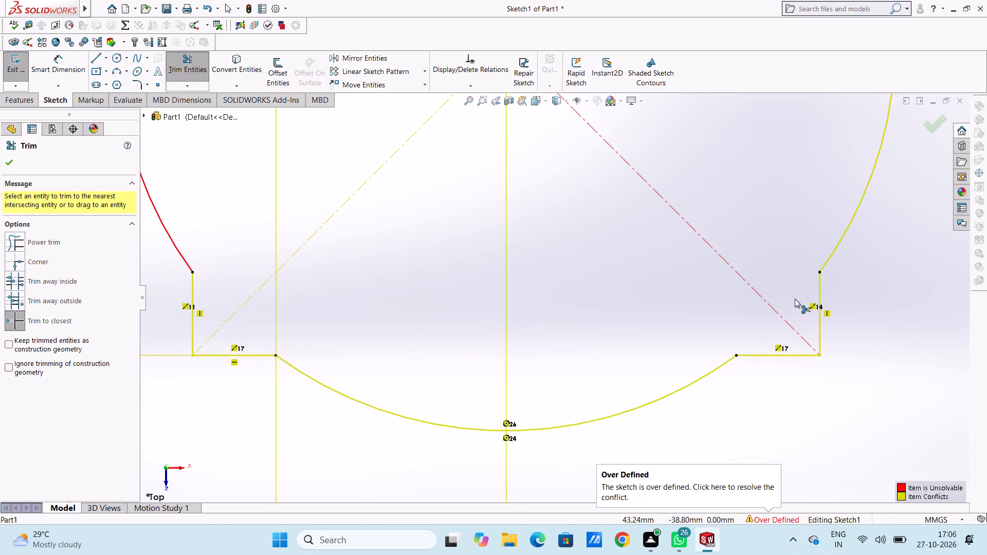
Trim away the large circle's arc segments within the square's upper-right corner and finish trimming.
{"action": "scroll", "coordinate": [795, 299], "scroll_direction": "up", "scroll_amount": 11}
{"action": "scroll", "coordinate": [508, 225], "scroll_direction": "down", "scroll_amount": 6}
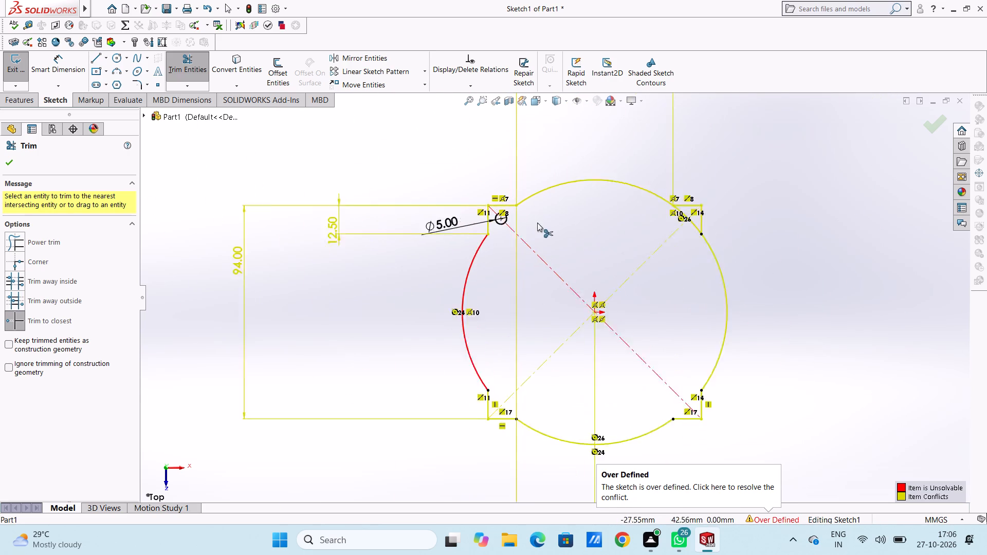
{"action": "scroll", "coordinate": [537, 223], "scroll_direction": "down", "scroll_amount": 1}
{"action": "left_click", "coordinate": [794, 221]}
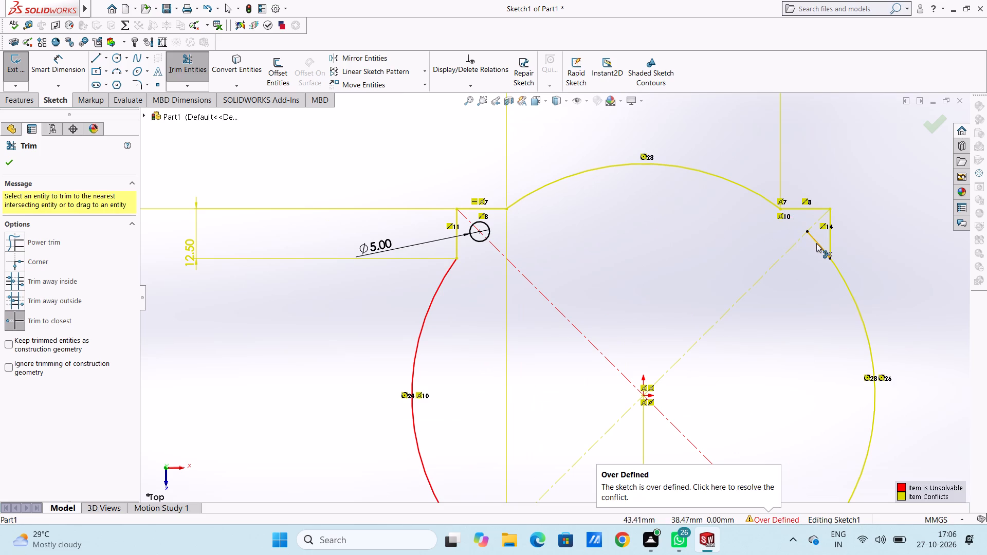
{"action": "left_click", "coordinate": [816, 243]}
{"action": "scroll", "coordinate": [628, 236], "scroll_direction": "up", "scroll_amount": 4}
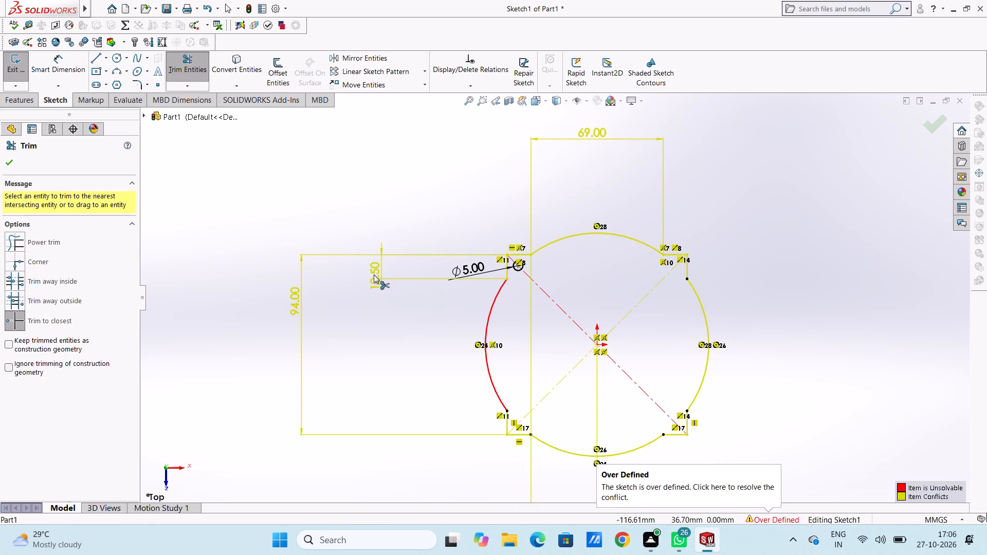
{"action": "left_click", "coordinate": [4, 162]}
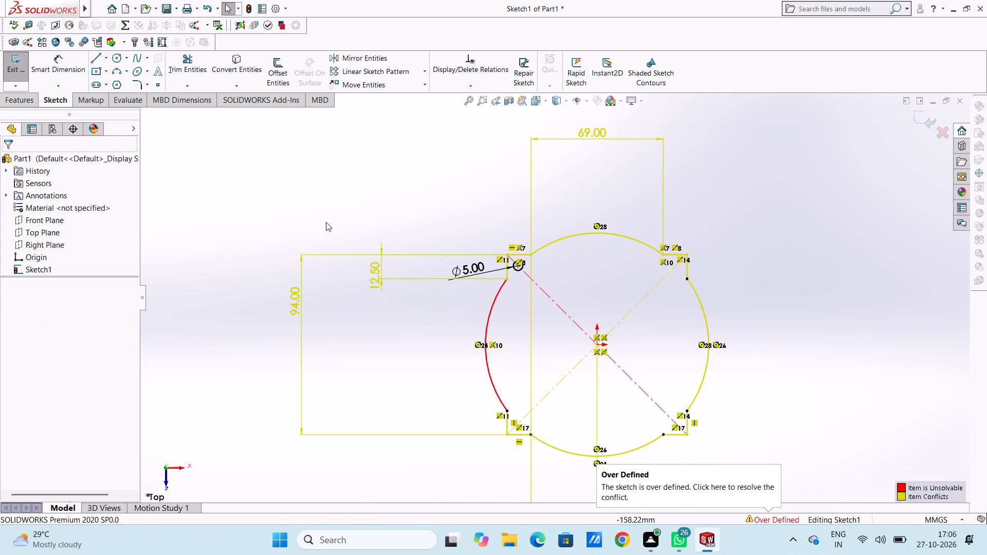
Select the 12.50 mm dimension of the short vertical line at the upper-left corner.
{"action": "left_click", "coordinate": [381, 273]}
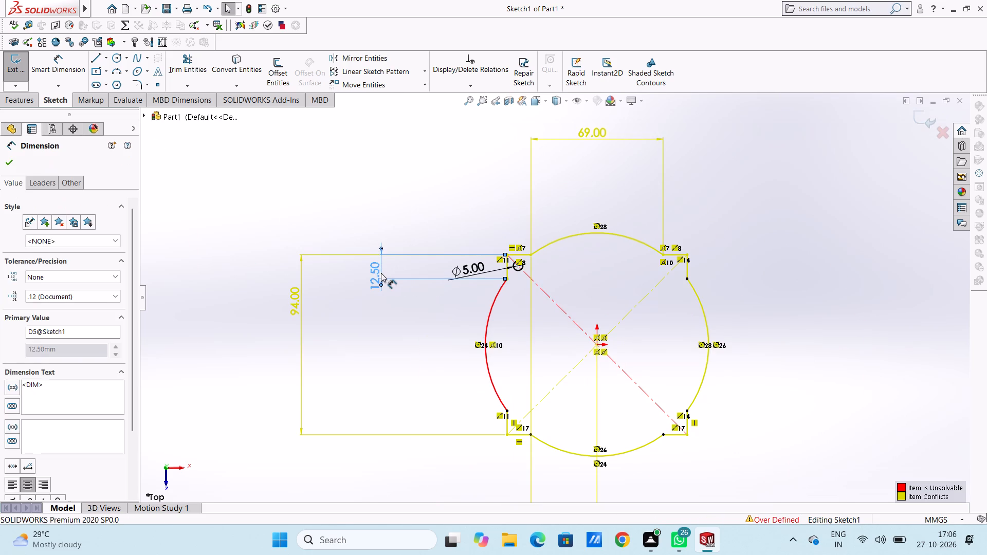
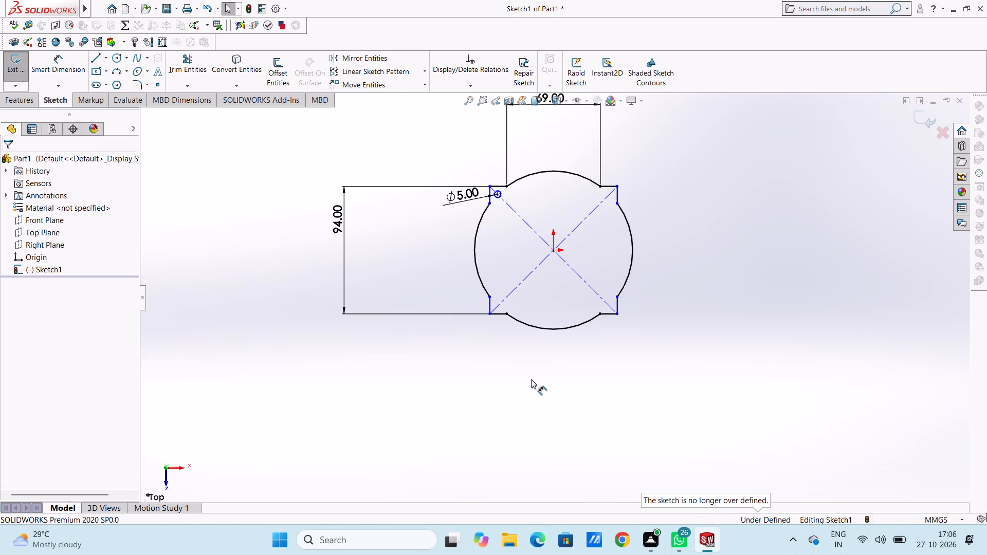
Move the 5 mm circle's diameter dimension text out beyond the 94 mm overall dimension.
{"action": "scroll", "coordinate": [534, 316], "scroll_direction": "up", "scroll_amount": 3}
{"action": "scroll", "coordinate": [533, 247], "scroll_direction": "down", "scroll_amount": 3}
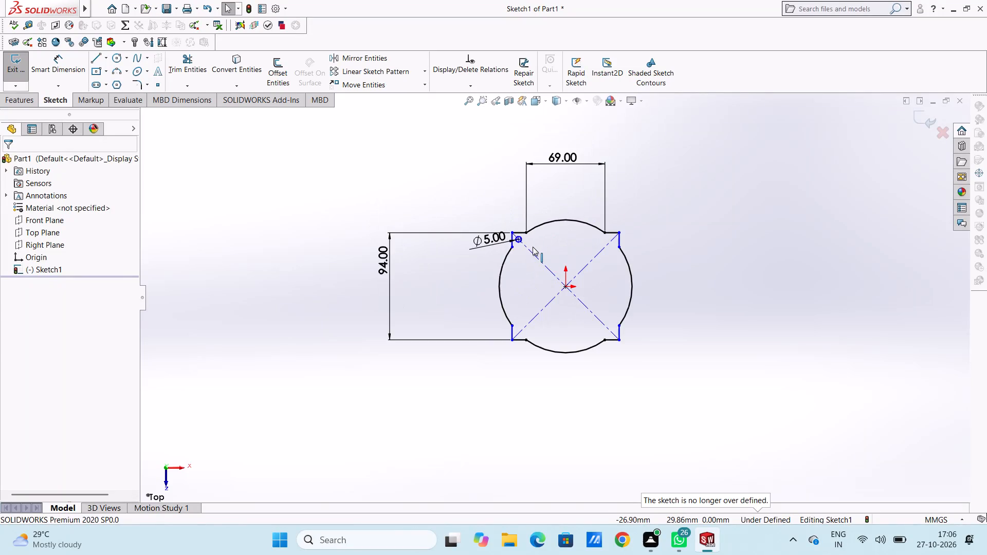
{"action": "scroll", "coordinate": [532, 249], "scroll_direction": "down", "scroll_amount": 3}
{"action": "scroll", "coordinate": [465, 265], "scroll_direction": "up", "scroll_amount": 3}
{"action": "left_click_drag", "start_coordinate": [487, 272], "coordinate": [477, 273]}
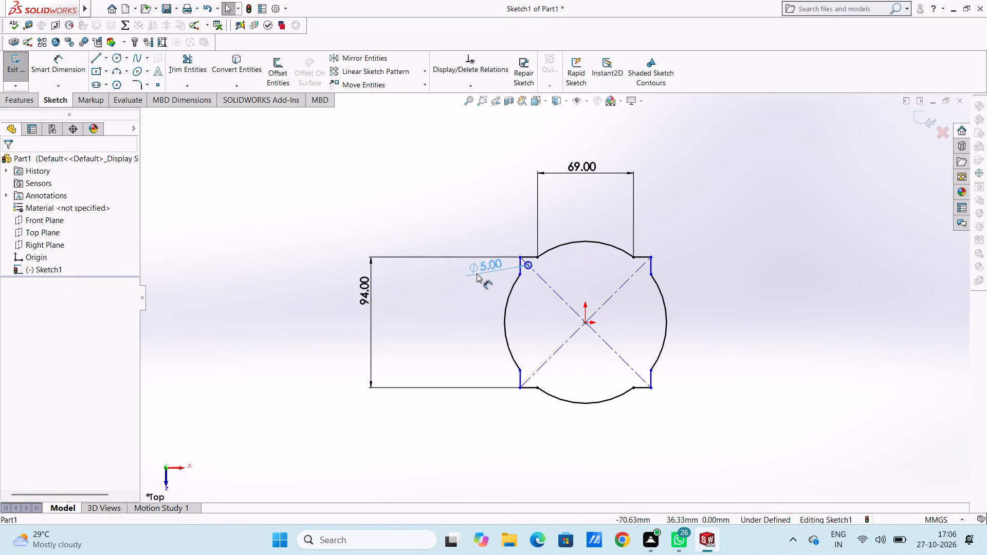
{"action": "left_click_drag", "start_coordinate": [477, 273], "coordinate": [282, 336]}
{"action": "left_click", "coordinate": [343, 224]}
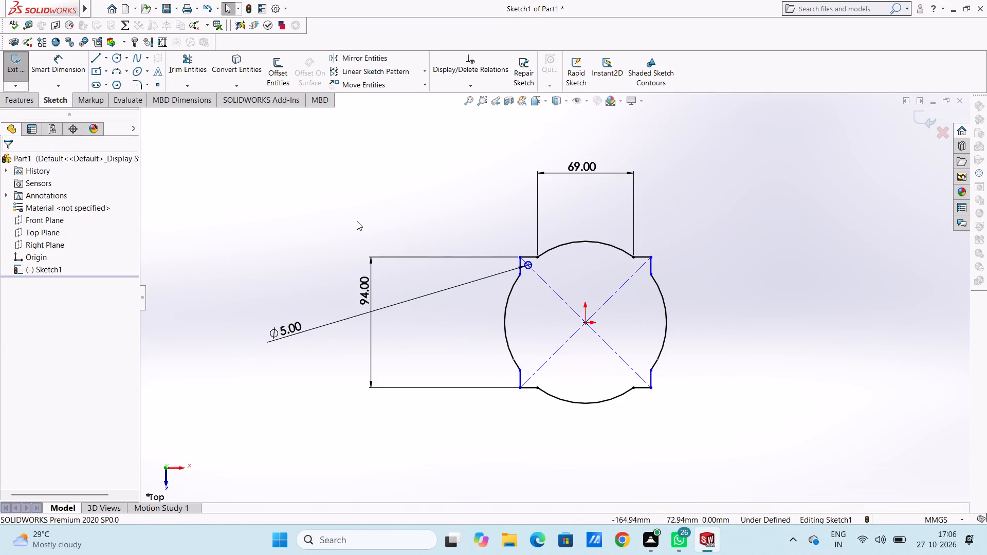
Dimension the length of the short vertical line at the outline's upper-left corner, placing it outside the 94 mm dimension.
{"action": "left_click", "coordinate": [74, 61]}
{"action": "scroll", "coordinate": [580, 327], "scroll_direction": "down", "scroll_amount": 2}
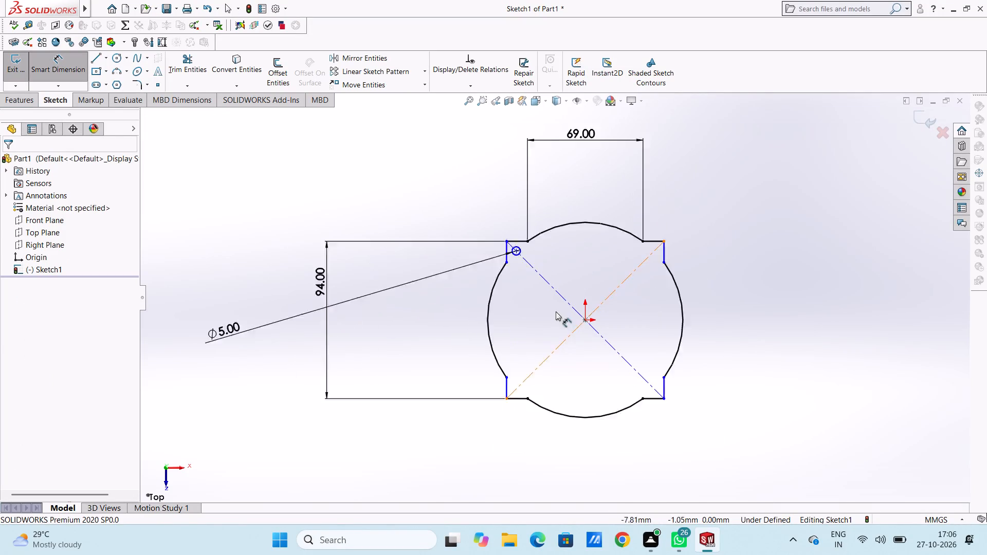
{"action": "scroll", "coordinate": [556, 311], "scroll_direction": "down", "scroll_amount": 2}
{"action": "scroll", "coordinate": [460, 174], "scroll_direction": "down", "scroll_amount": 2}
{"action": "left_click", "coordinate": [486, 229]}
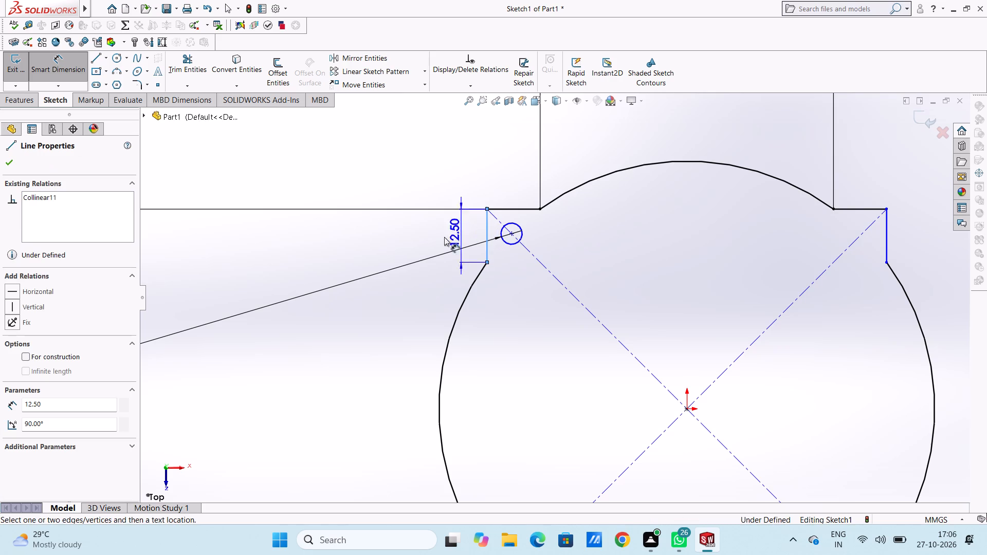
{"action": "scroll", "coordinate": [412, 237], "scroll_direction": "up", "scroll_amount": 4}
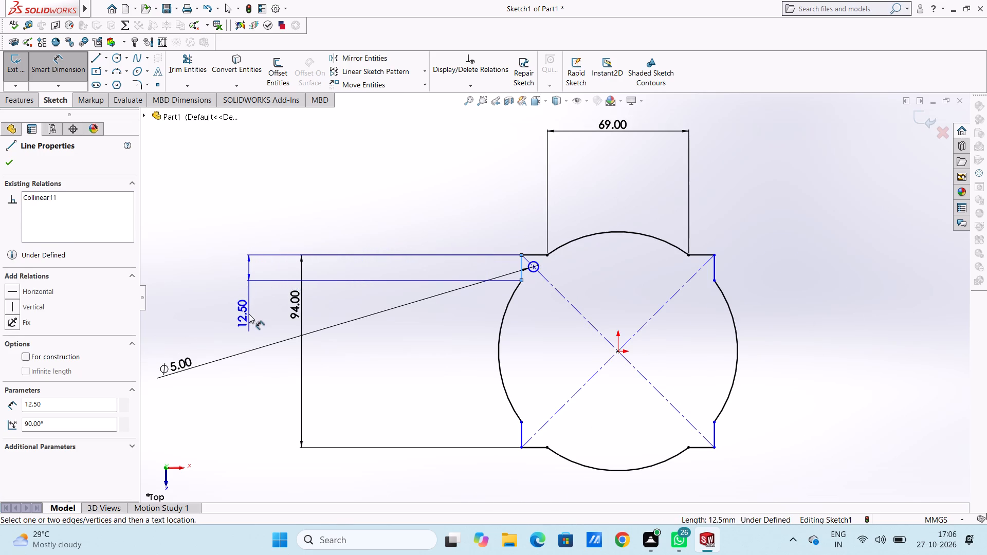
{"action": "left_click", "coordinate": [249, 314]}
{"action": "left_click", "coordinate": [204, 302]}
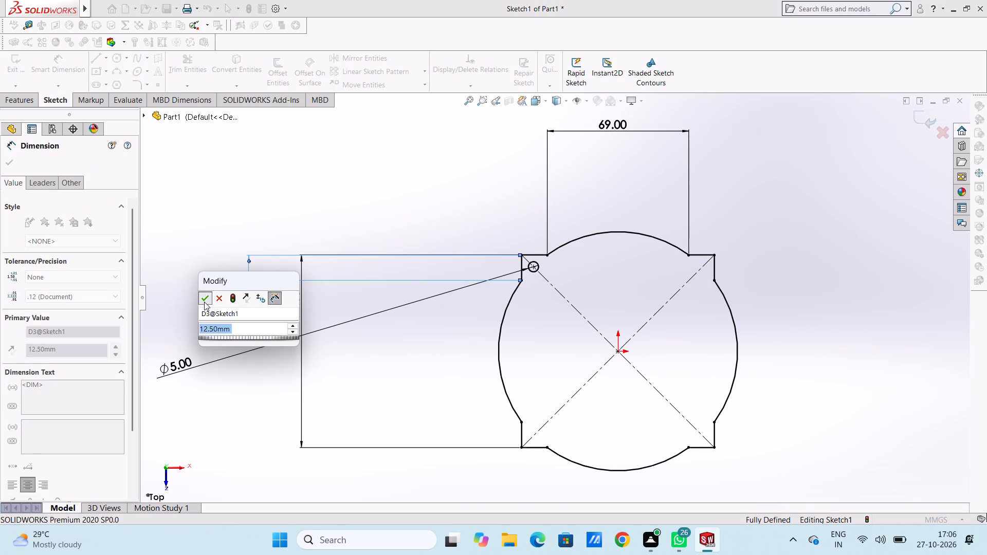
{"action": "left_click", "coordinate": [390, 164]}
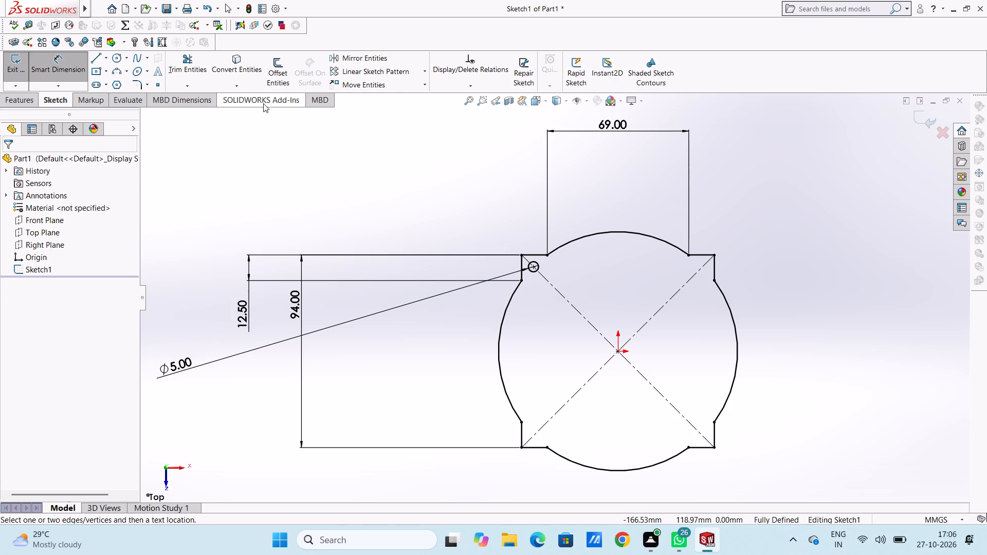
{"action": "left_click", "coordinate": [53, 68]}
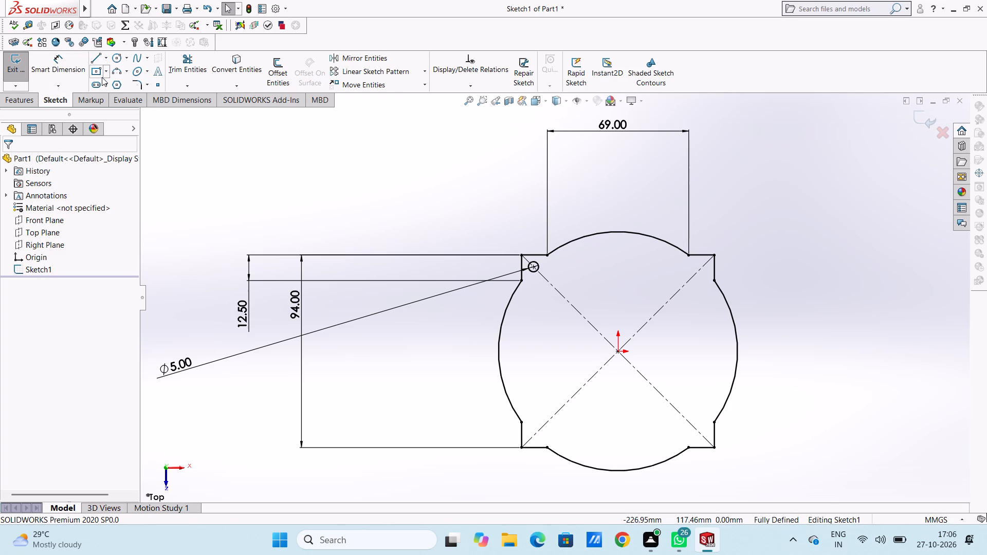
Circular-pattern the 5 mm corner circle about the origin with 4 equally spaced instances over 360 degrees.
{"action": "left_click", "coordinate": [532, 274]}
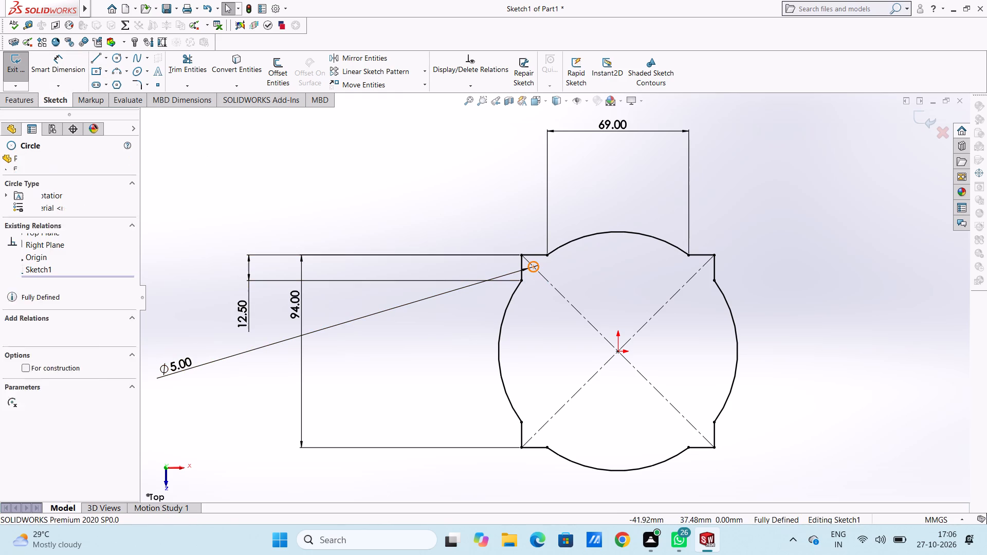
{"action": "left_click", "coordinate": [425, 75]}
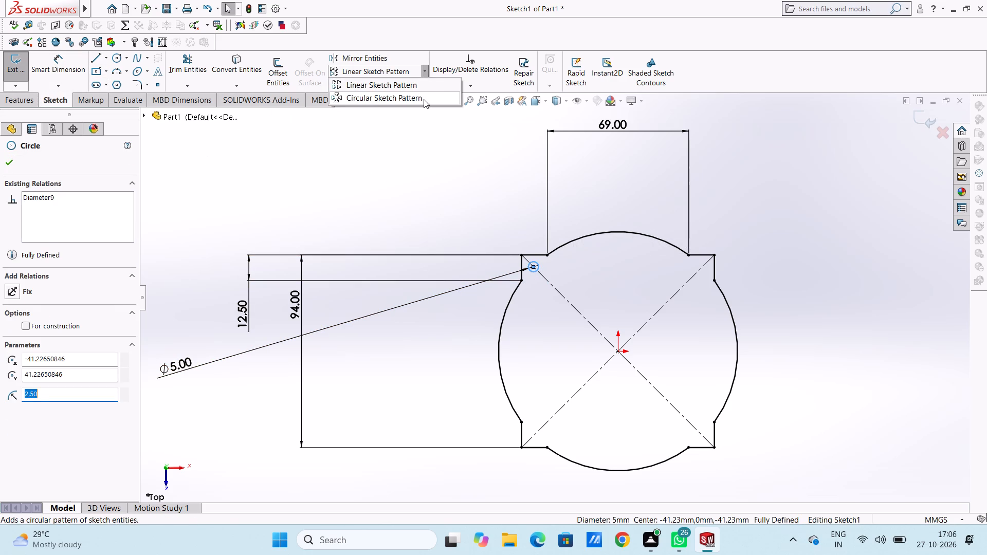
{"action": "left_click", "coordinate": [425, 101]}
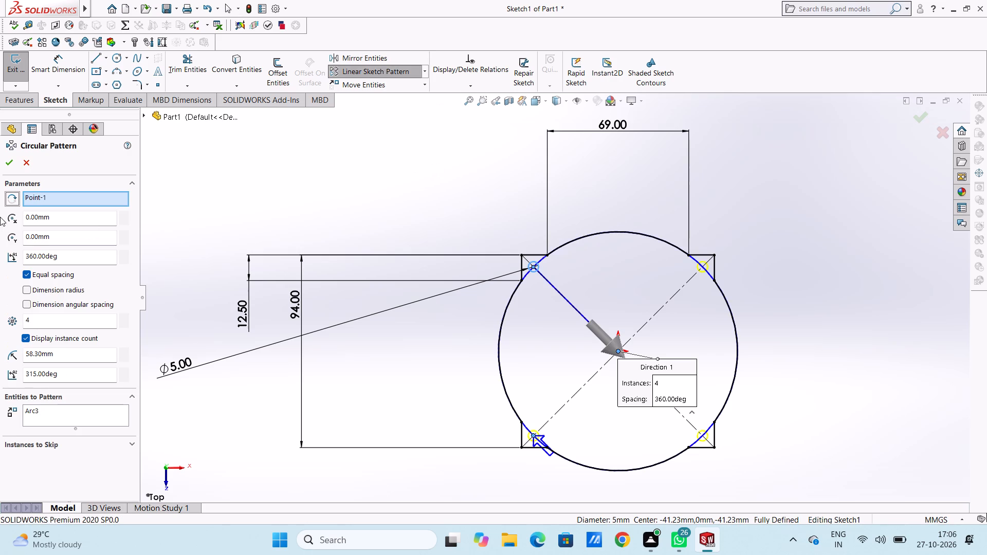
{"action": "left_click", "coordinate": [5, 163]}
{"action": "left_click", "coordinate": [368, 175]}
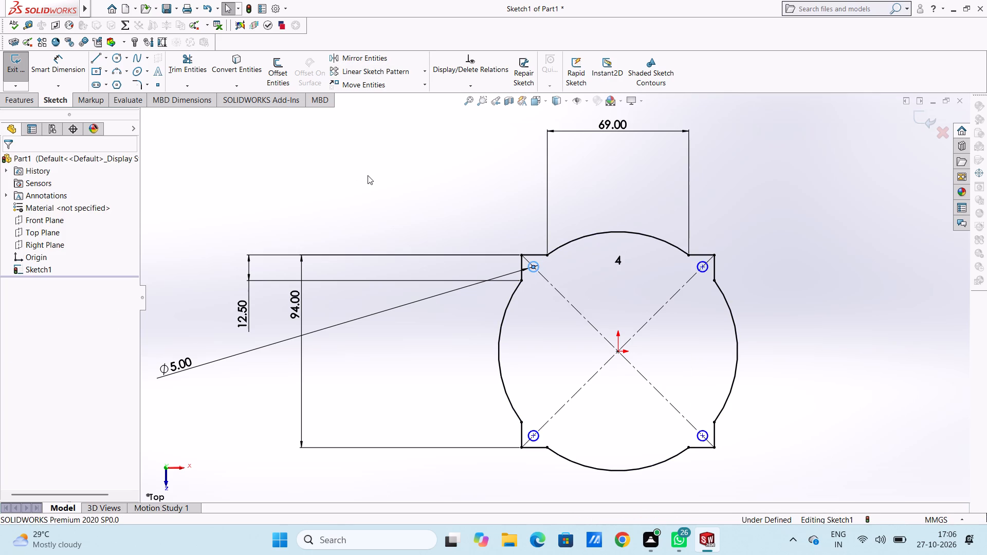
Dimension the vertical distance between the origin and the upper-right hole's centre, keeping the proposed value.
{"action": "left_click", "coordinate": [61, 64]}
{"action": "left_click", "coordinate": [618, 351]}
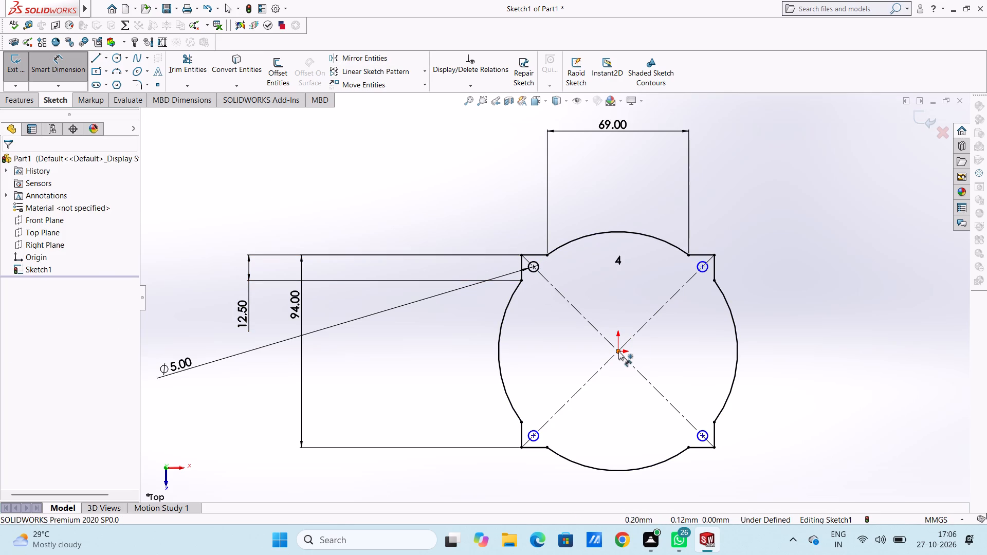
{"action": "left_click", "coordinate": [704, 266]}
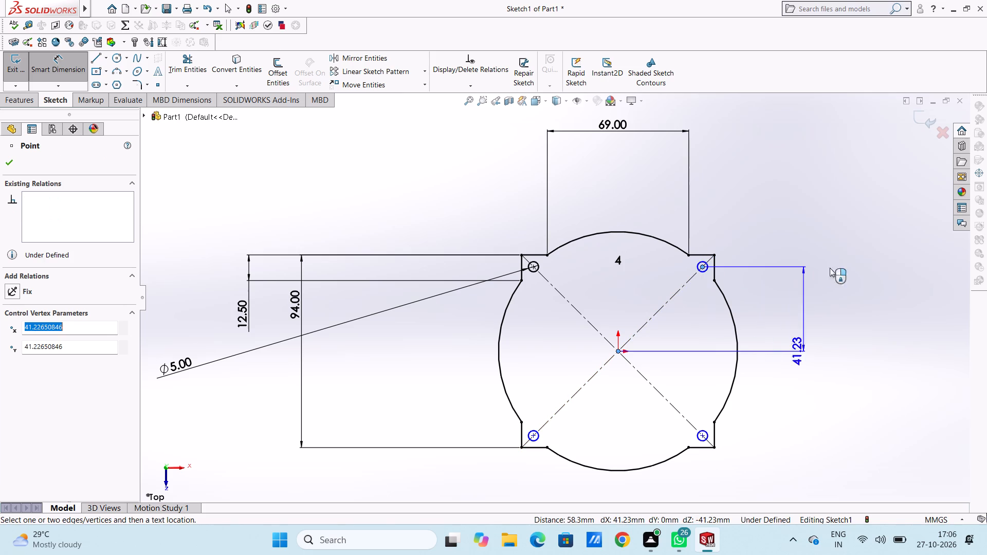
{"action": "left_click", "coordinate": [888, 281]}
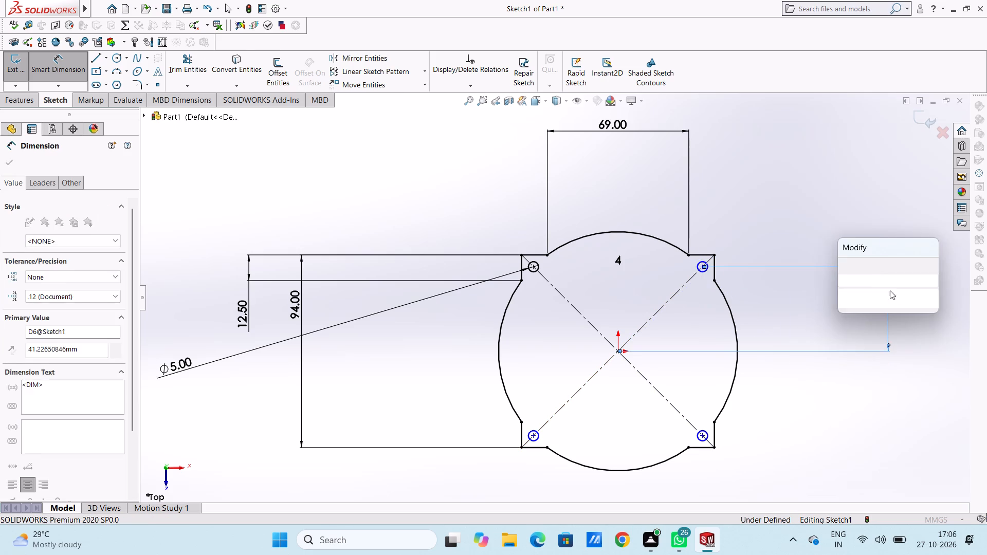
{"action": "left_click", "coordinate": [841, 264]}
{"action": "left_click", "coordinate": [812, 242]}
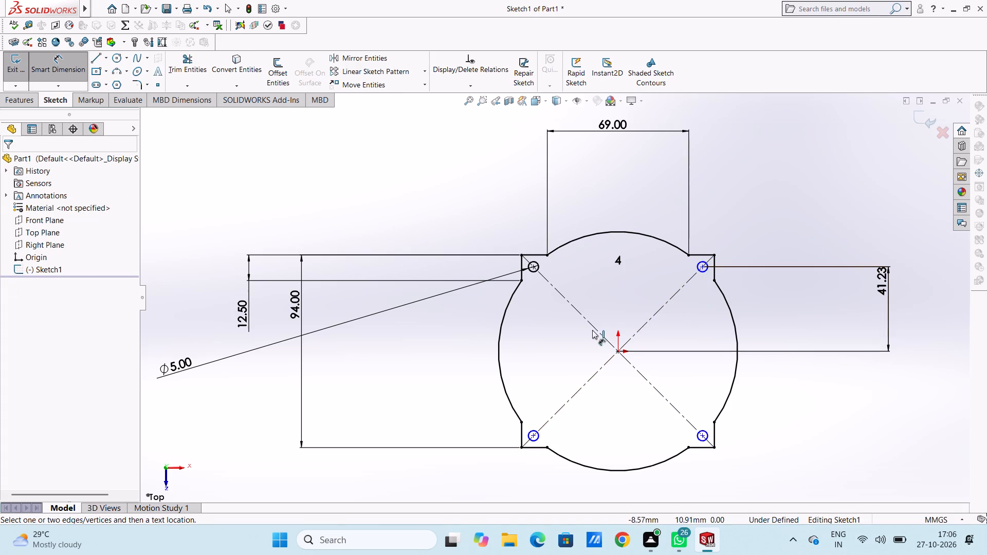
Dimension the horizontal distance between the origin and the upper-right hole's centre, placing it above the profile.
{"action": "left_click", "coordinate": [618, 354]}
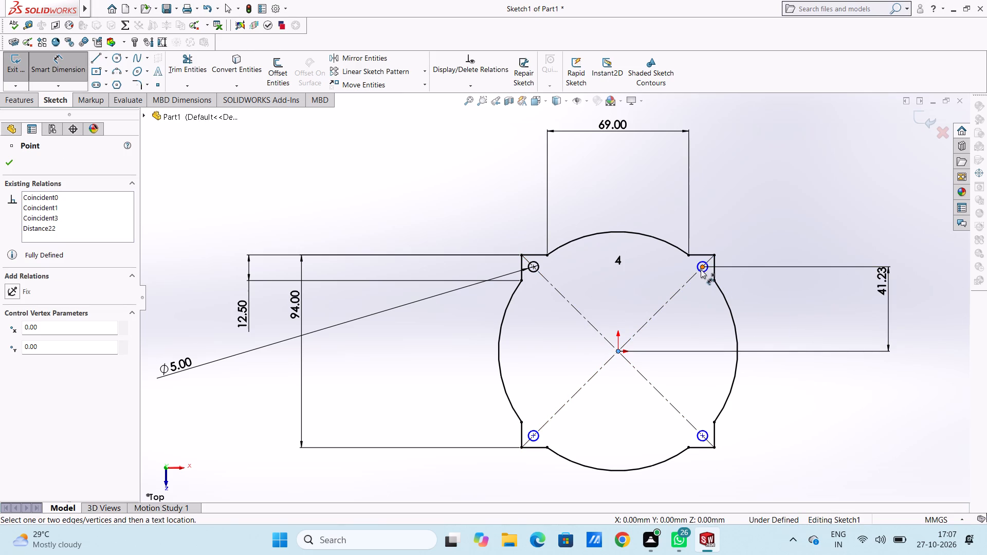
{"action": "left_click", "coordinate": [701, 269]}
{"action": "left_click", "coordinate": [660, 153]}
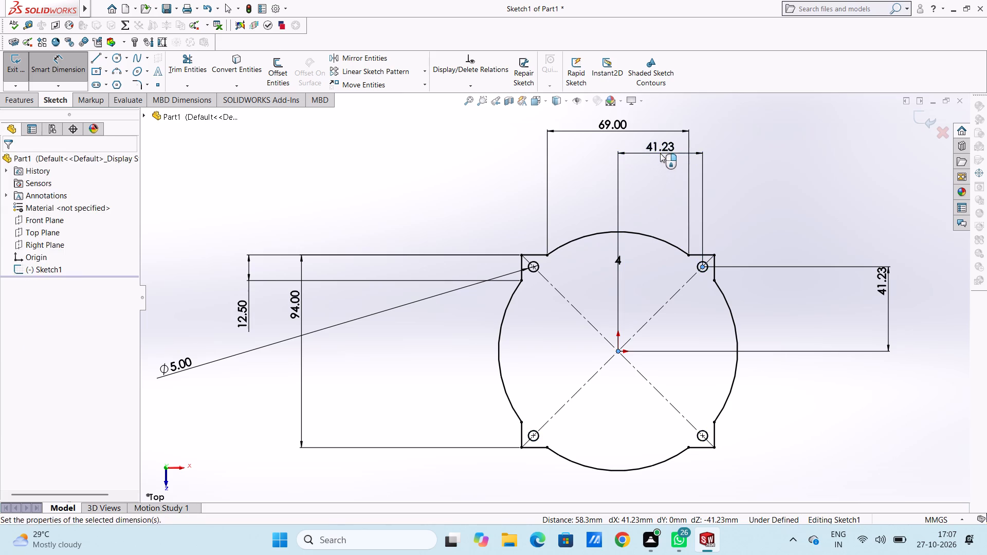
{"action": "left_click", "coordinate": [613, 138]}
{"action": "left_click", "coordinate": [778, 179]}
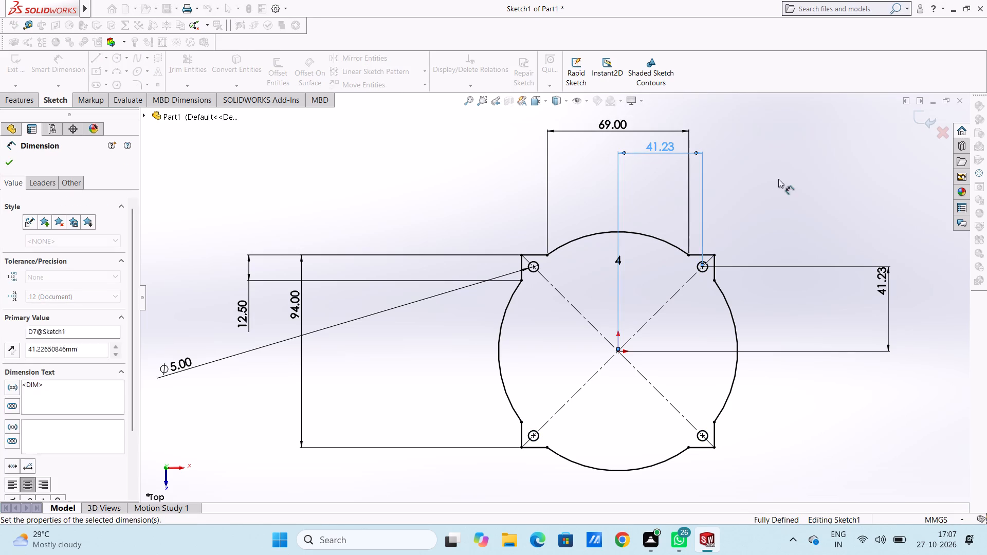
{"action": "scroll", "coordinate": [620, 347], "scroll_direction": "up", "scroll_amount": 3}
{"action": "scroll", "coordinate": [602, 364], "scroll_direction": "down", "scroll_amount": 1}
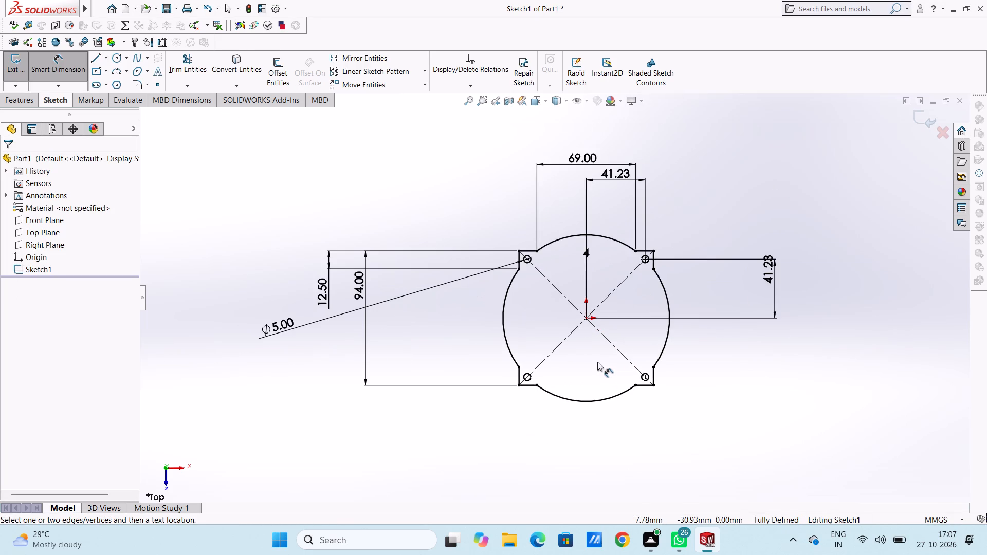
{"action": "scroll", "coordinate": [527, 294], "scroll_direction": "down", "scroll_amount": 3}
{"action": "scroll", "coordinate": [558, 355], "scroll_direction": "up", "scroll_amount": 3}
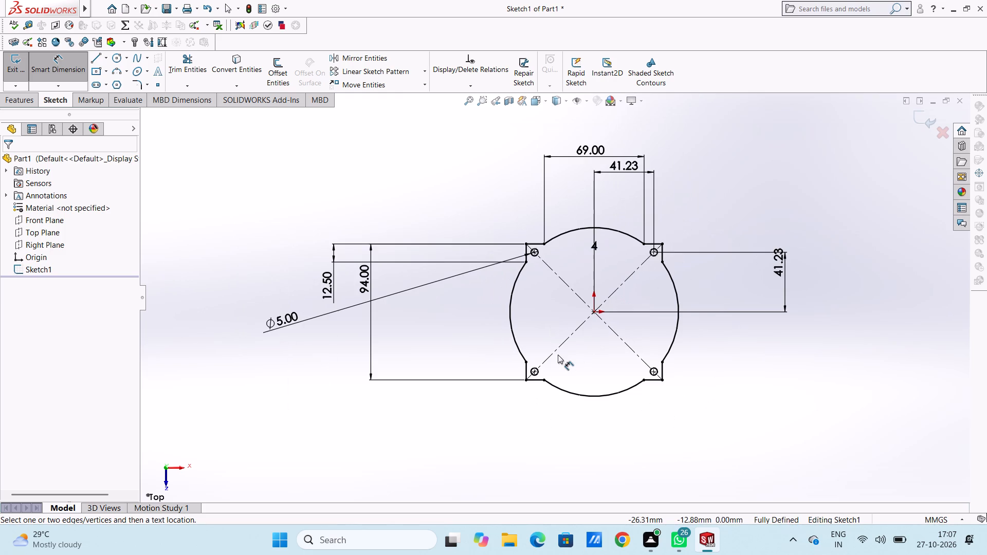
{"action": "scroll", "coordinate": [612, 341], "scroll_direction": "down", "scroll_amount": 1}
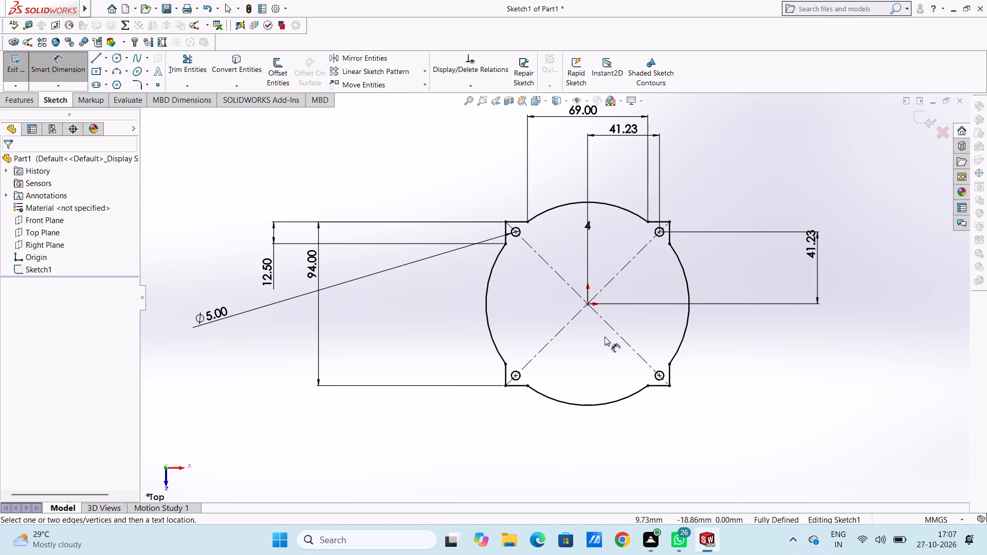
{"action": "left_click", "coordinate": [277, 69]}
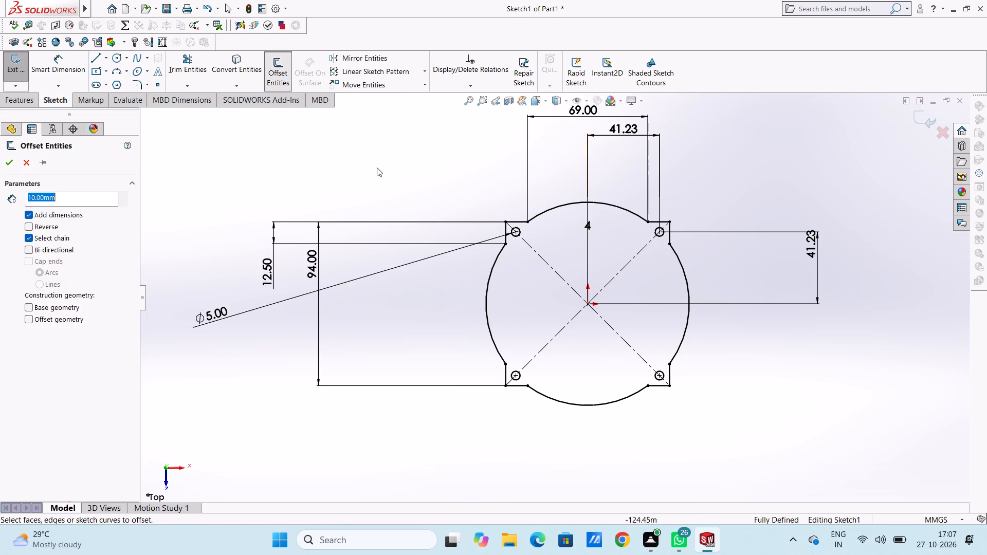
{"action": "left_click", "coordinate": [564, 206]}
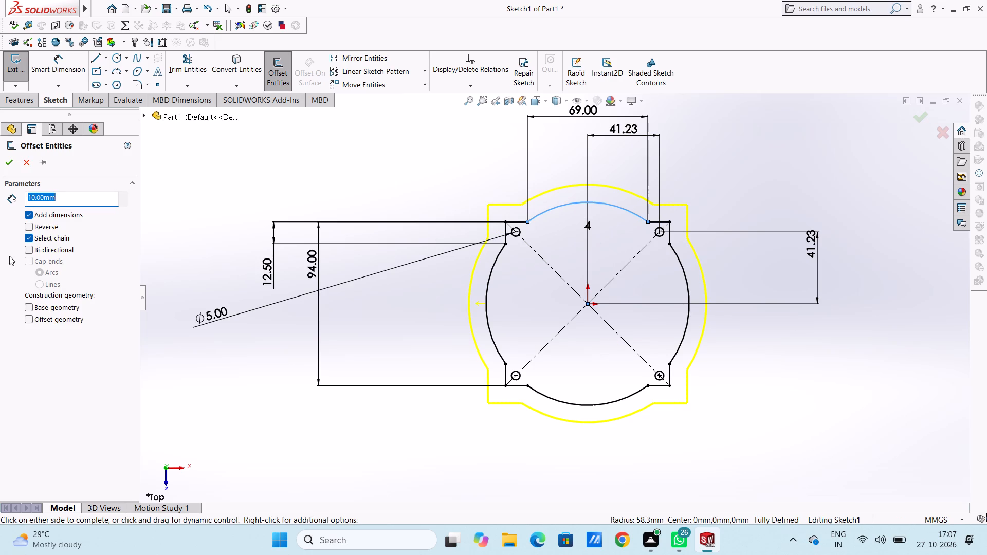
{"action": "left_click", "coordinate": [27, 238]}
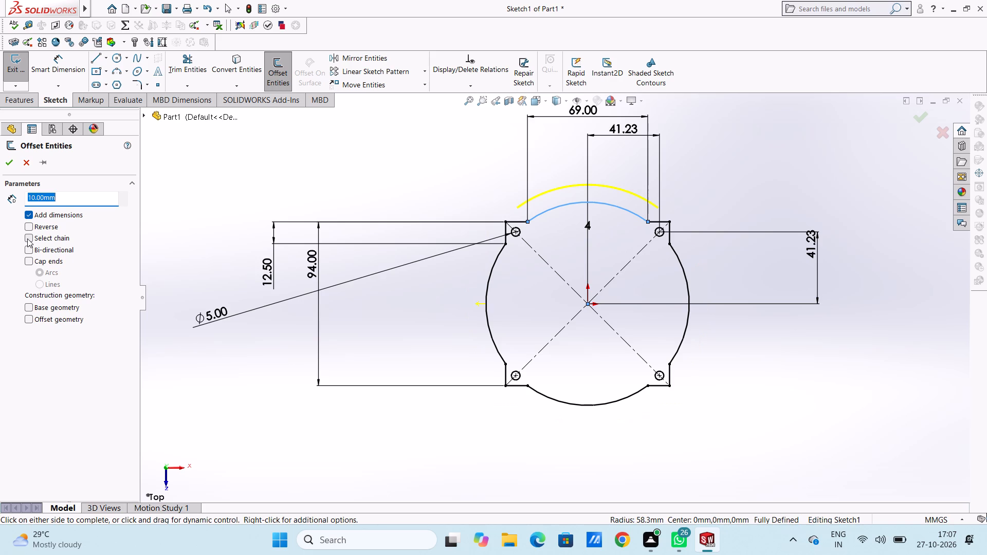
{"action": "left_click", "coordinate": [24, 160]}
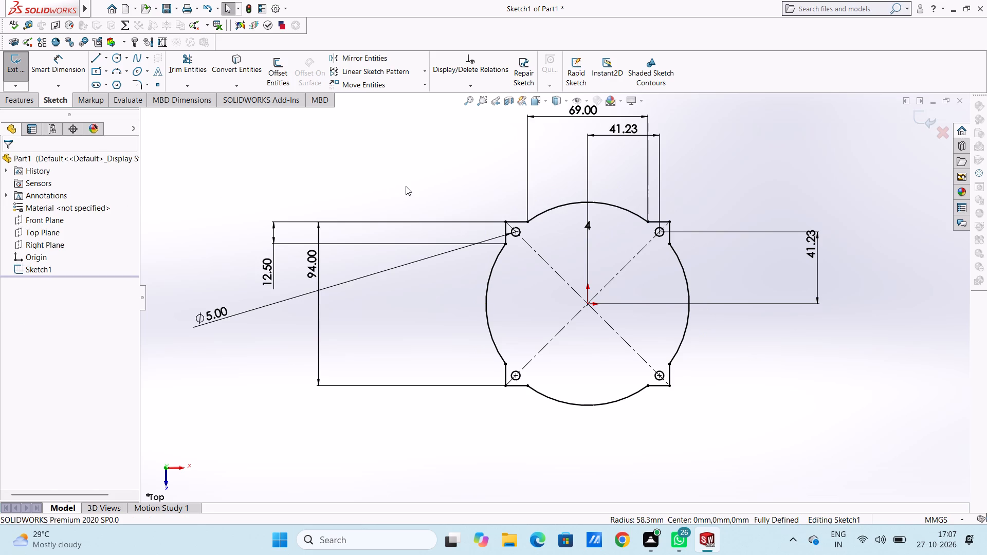
Sketch a circle of about 58.3 mm radius centred on the origin, coinciding with the outline's large arcs.
{"action": "left_click", "coordinate": [117, 58]}
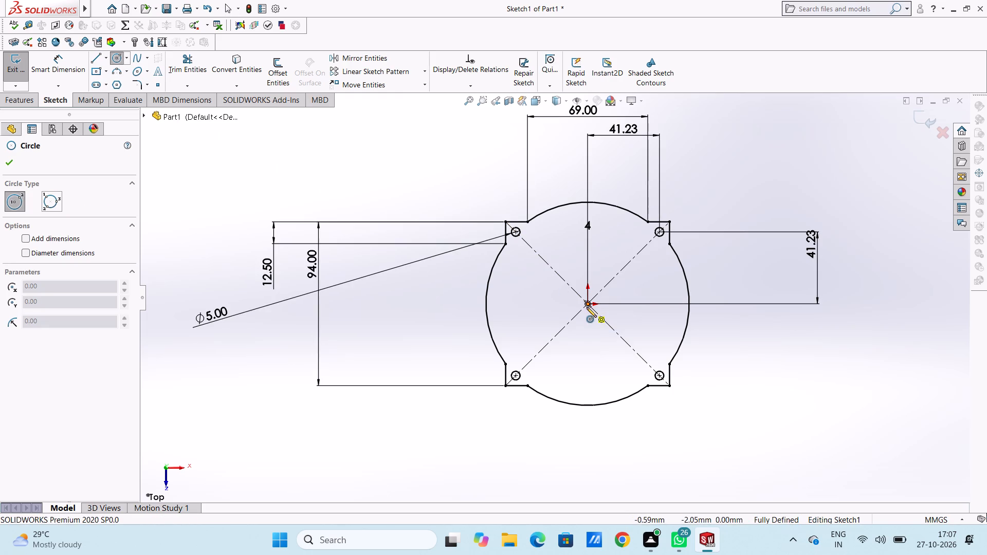
{"action": "left_click", "coordinate": [588, 304]}
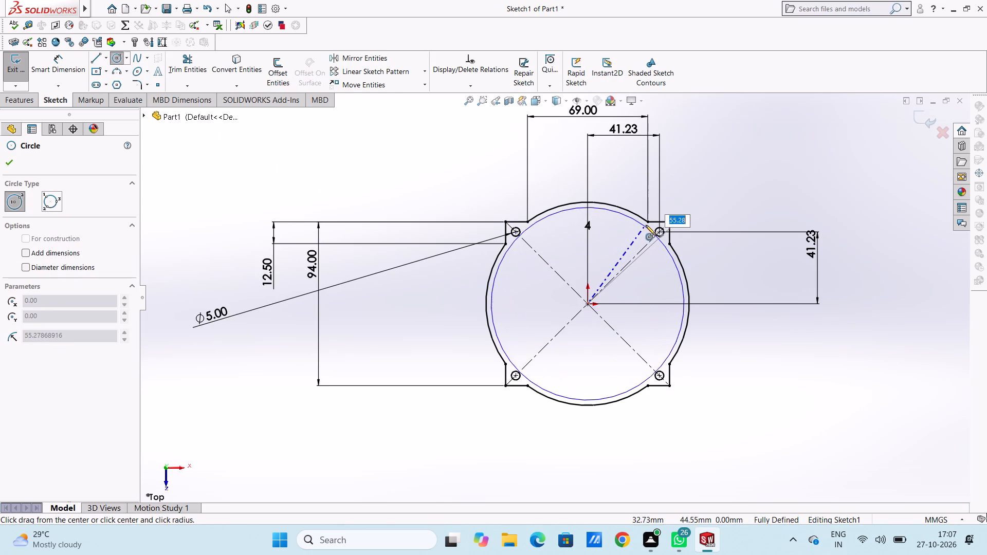
{"action": "left_click", "coordinate": [647, 224]}
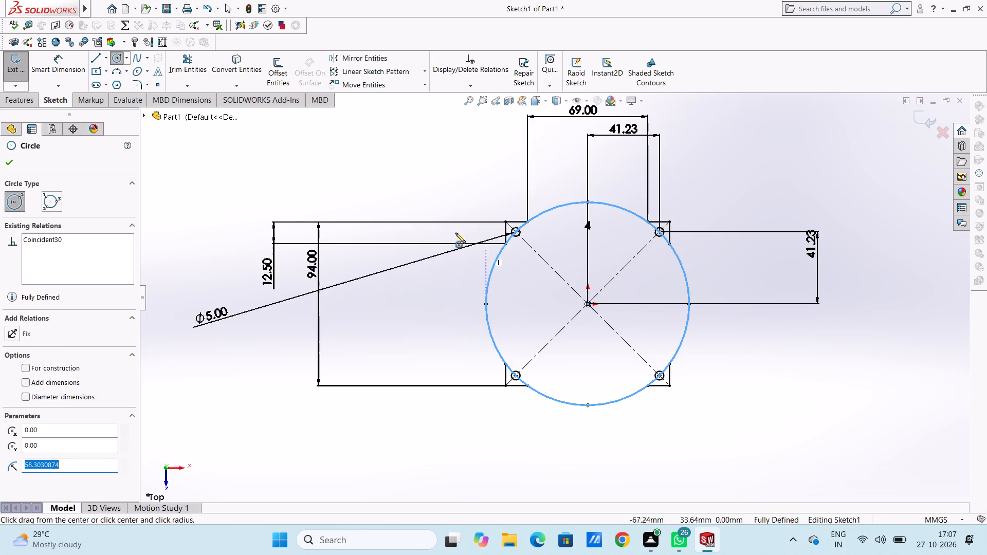
{"action": "left_click", "coordinate": [11, 160]}
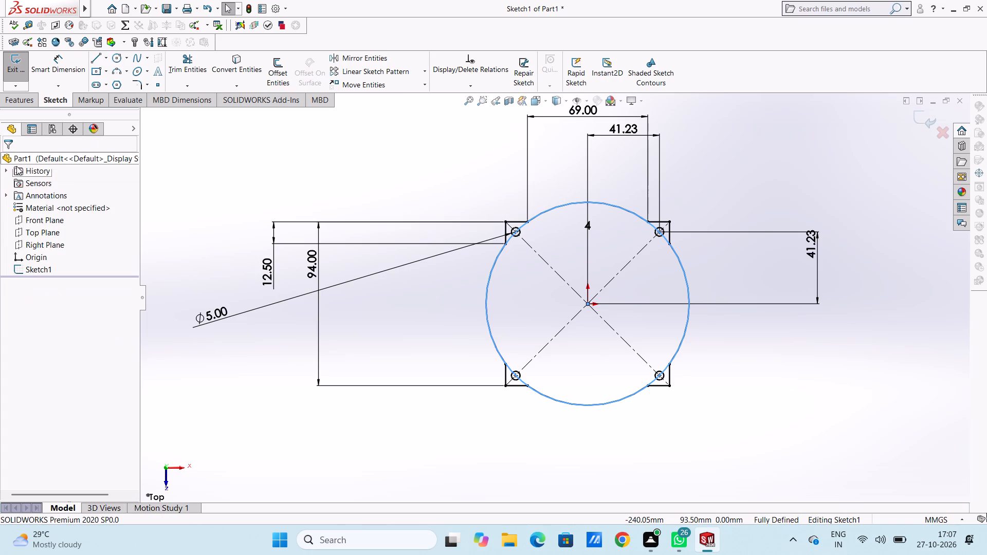
{"action": "left_click", "coordinate": [244, 160]}
Offset the 58.3 mm radius circle inward by 9 mm.
{"action": "left_click", "coordinate": [272, 74]}
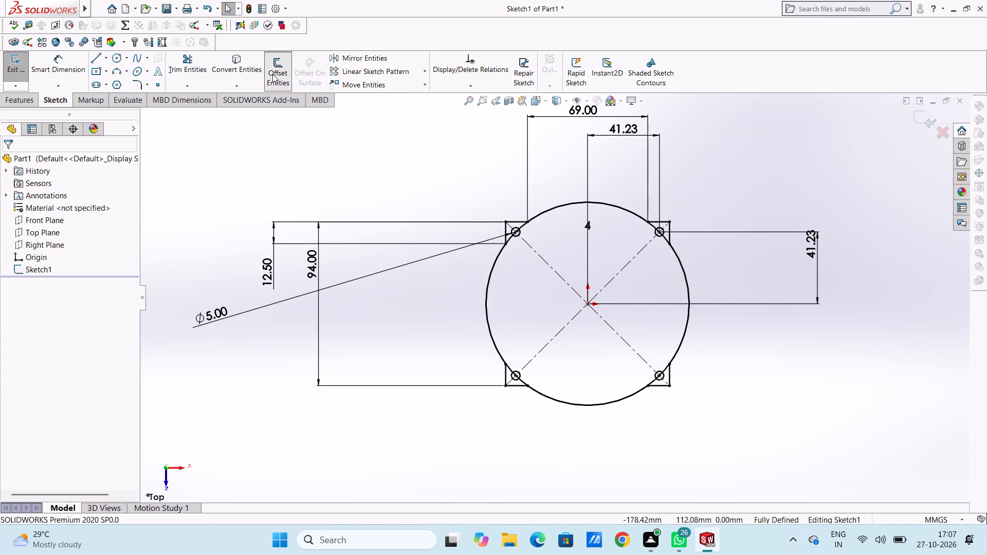
{"action": "left_click", "coordinate": [522, 226]}
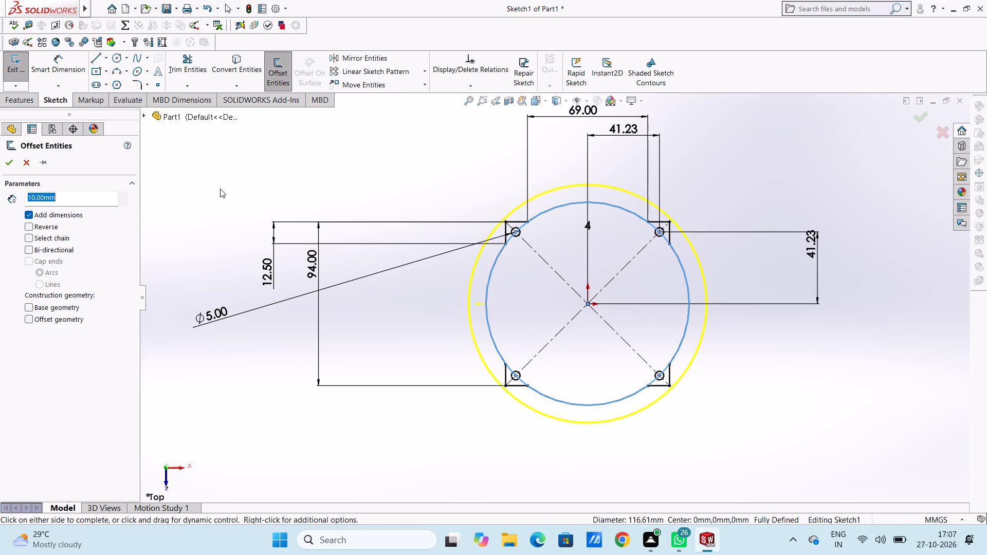
{"action": "key", "text": "9"}
{"action": "key", "text": "Return"}
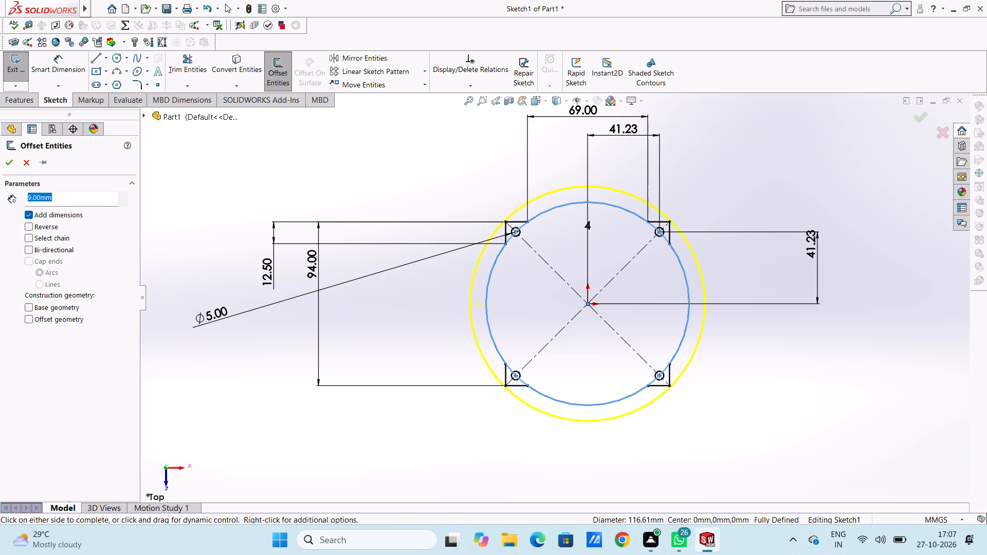
{"action": "left_click", "coordinate": [27, 227]}
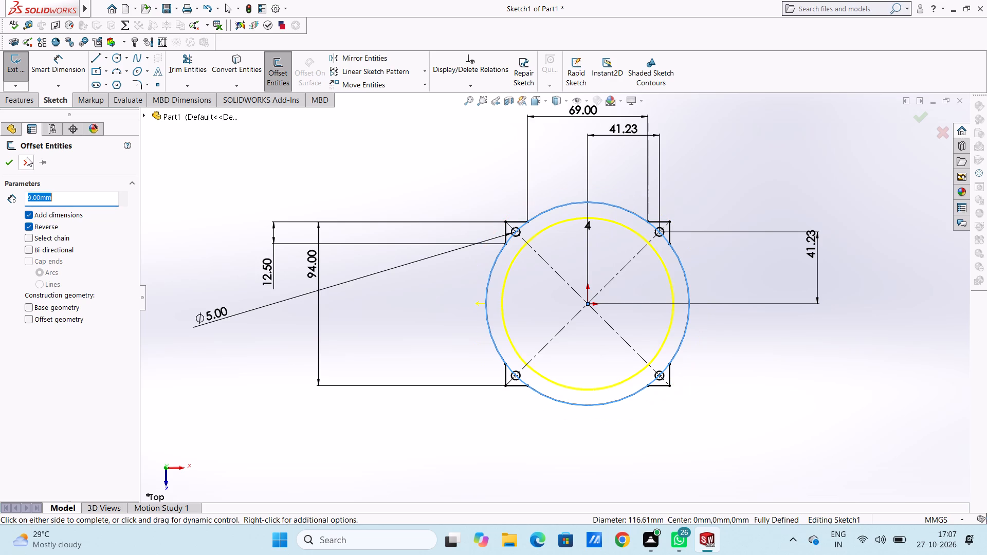
{"action": "left_click", "coordinate": [6, 162]}
Delete the full circle that coincides with the outline's large arcs.
{"action": "scroll", "coordinate": [579, 236], "scroll_direction": "down", "scroll_amount": 5}
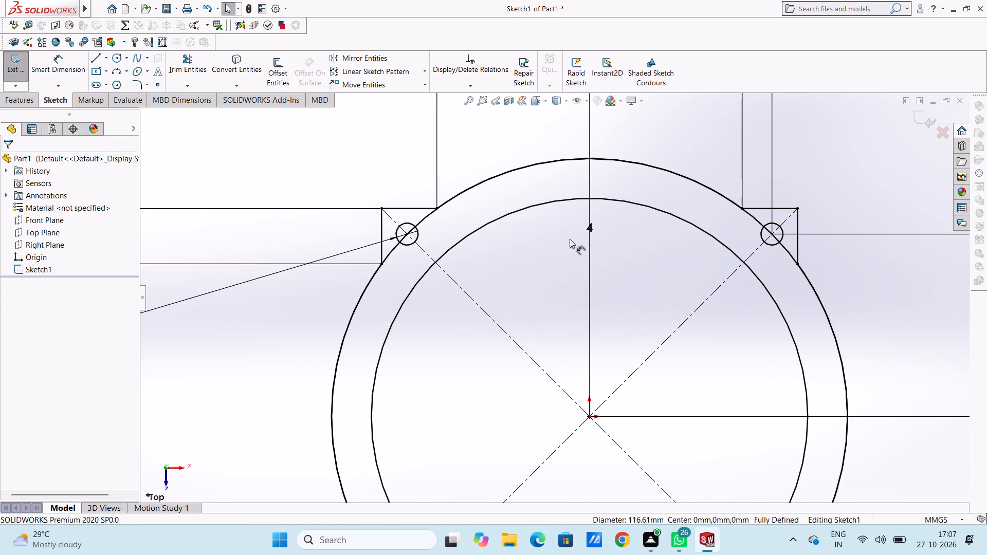
{"action": "left_click", "coordinate": [425, 217]}
{"action": "right_click", "coordinate": [533, 242]}
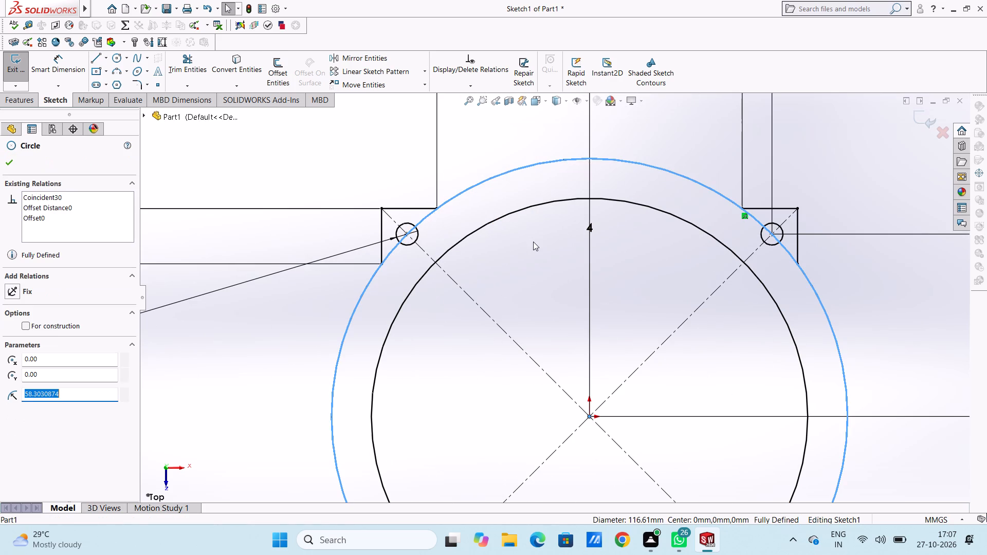
{"action": "left_click", "coordinate": [549, 392]}
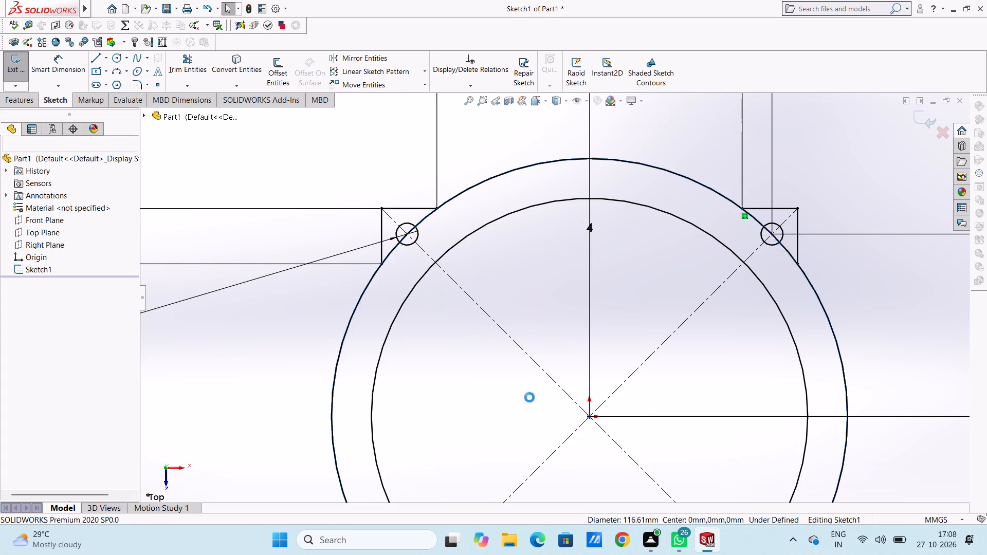
Sketch a circle of about 33.1 mm radius centred on the origin, inside the offset circle.
{"action": "scroll", "coordinate": [511, 405], "scroll_direction": "up", "scroll_amount": 8}
{"action": "scroll", "coordinate": [604, 335], "scroll_direction": "down", "scroll_amount": 2}
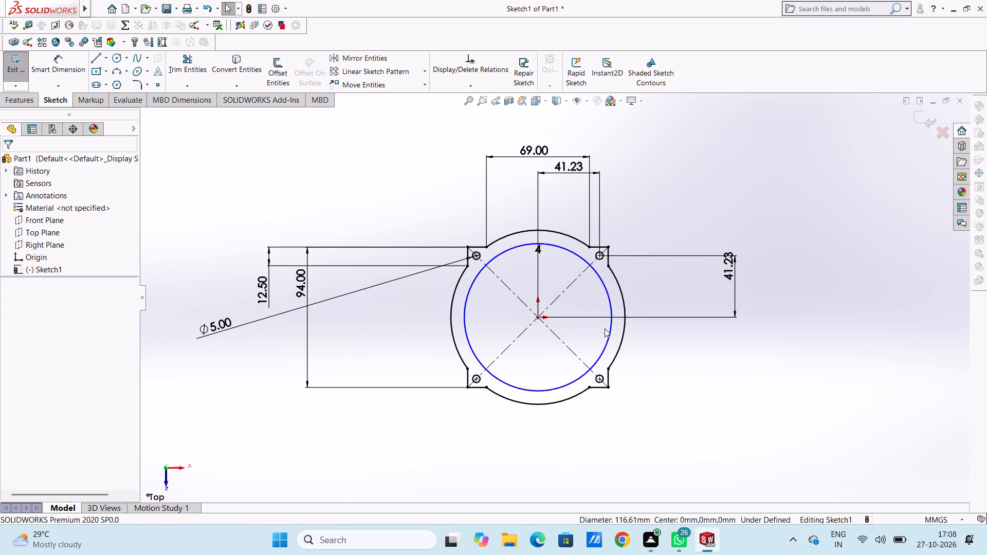
{"action": "scroll", "coordinate": [557, 214], "scroll_direction": "down", "scroll_amount": 2}
{"action": "scroll", "coordinate": [502, 287], "scroll_direction": "up", "scroll_amount": 2}
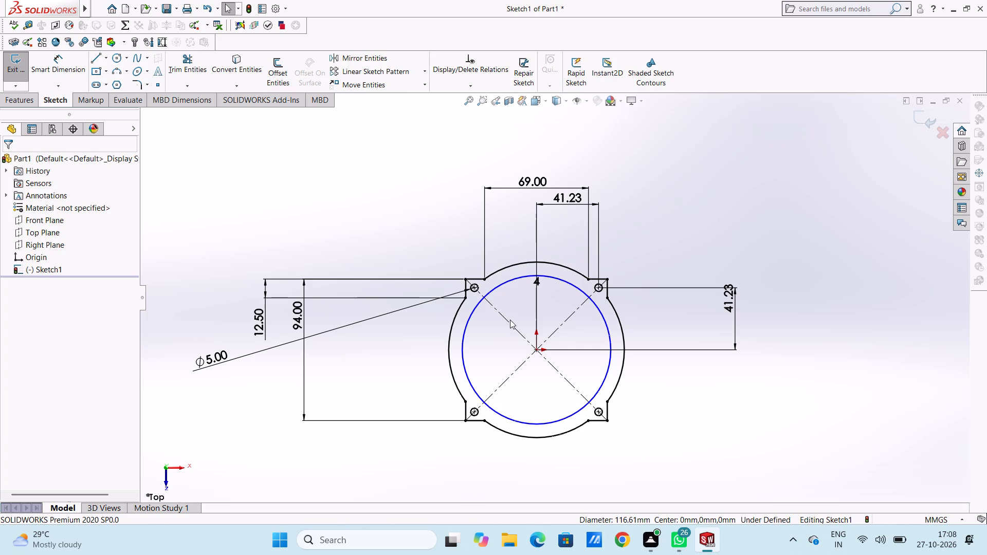
{"action": "scroll", "coordinate": [541, 320], "scroll_direction": "up", "scroll_amount": 2}
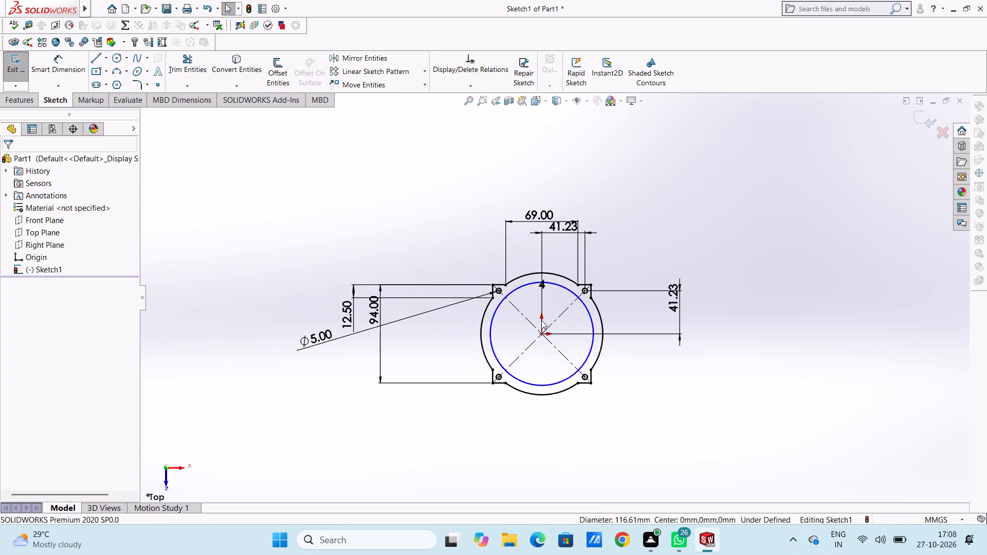
{"action": "left_click", "coordinate": [115, 58]}
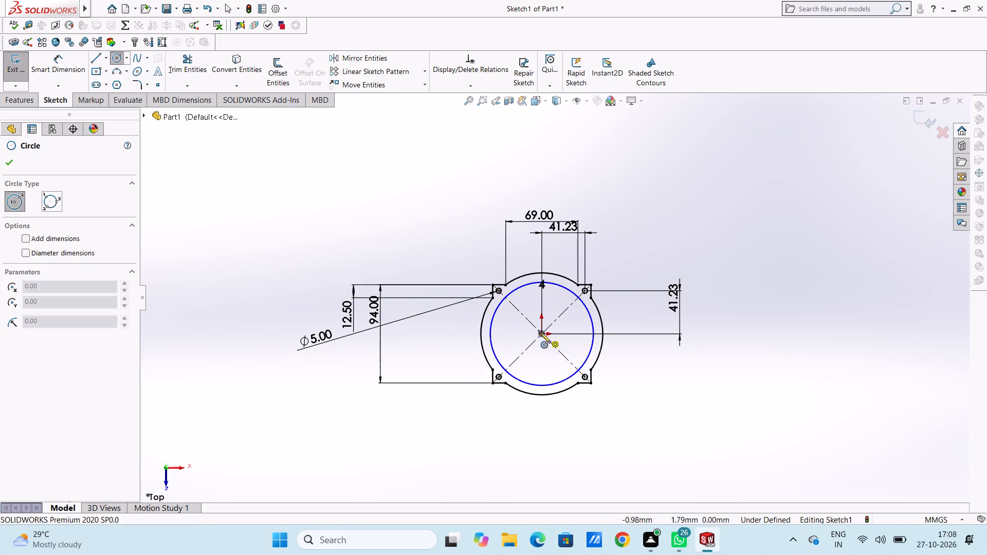
{"action": "left_click", "coordinate": [541, 335]}
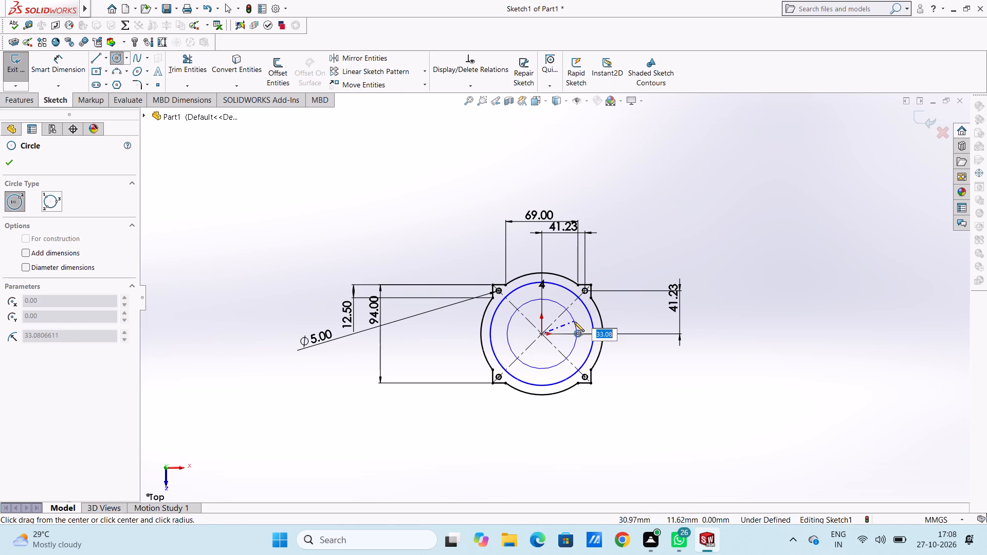
{"action": "left_click", "coordinate": [574, 322]}
{"action": "left_click", "coordinate": [7, 161]}
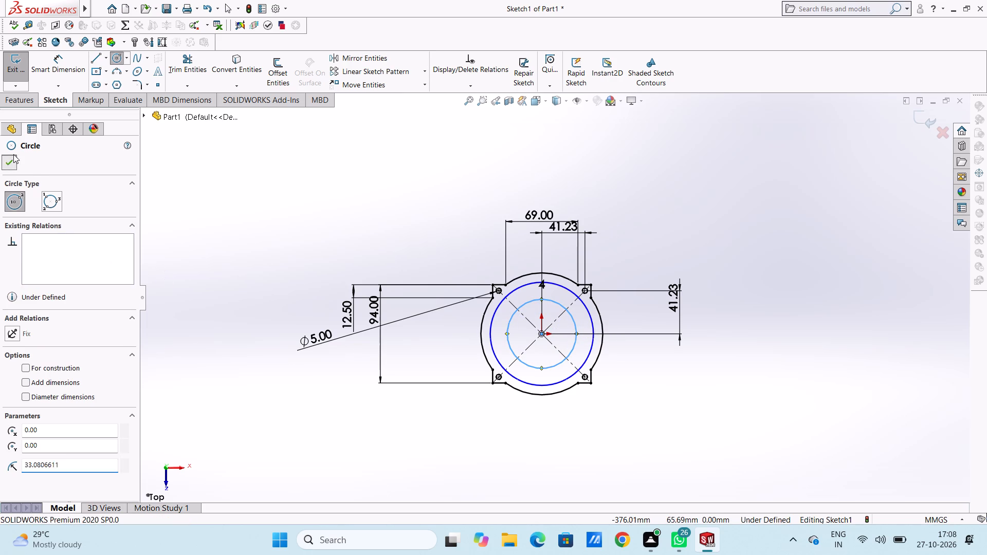
Dimension the innermost circle's diameter as 54 mm, placing the dimension outside the profile.
{"action": "left_click", "coordinate": [61, 65]}
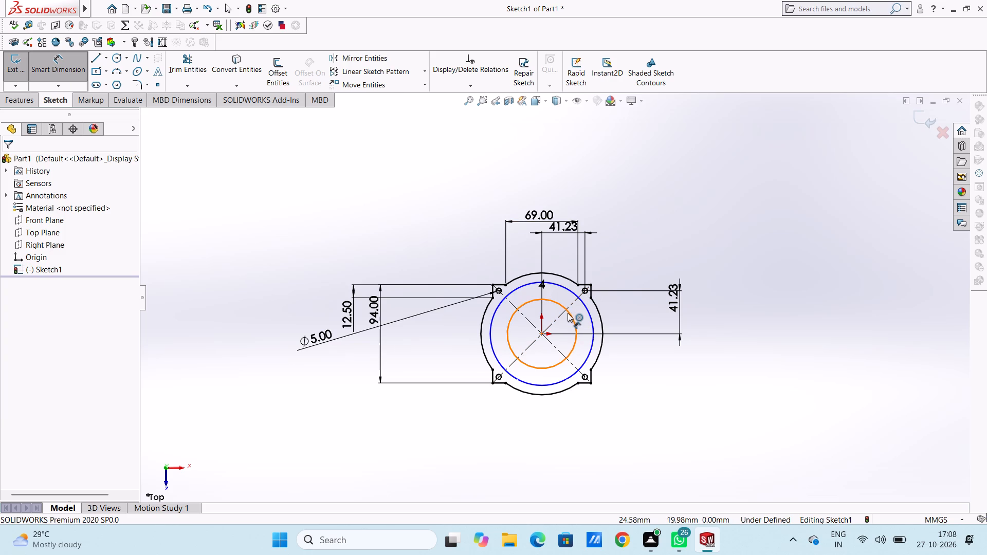
{"action": "left_click", "coordinate": [568, 313]}
{"action": "left_click", "coordinate": [797, 288]}
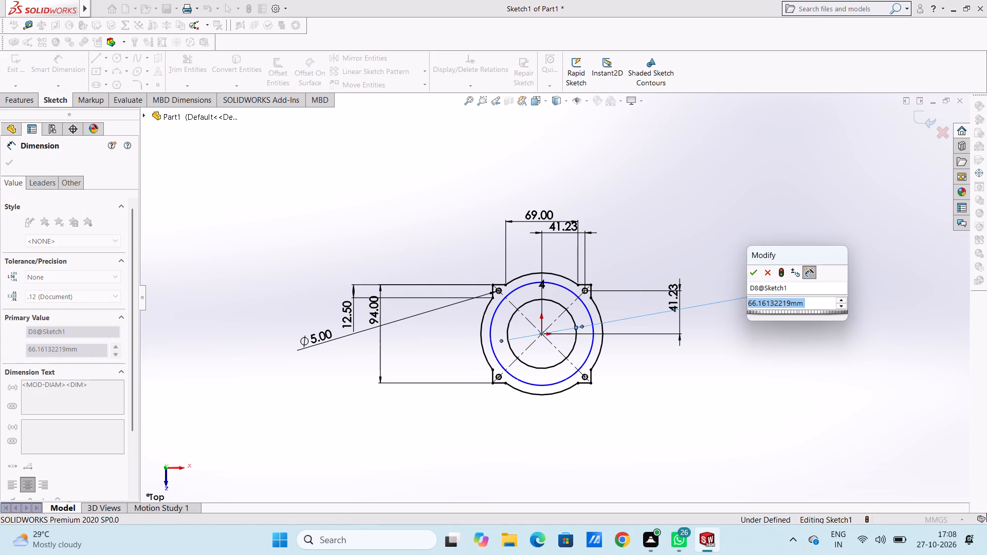
{"action": "type", "text": "54"}
{"action": "key", "text": "Return"}
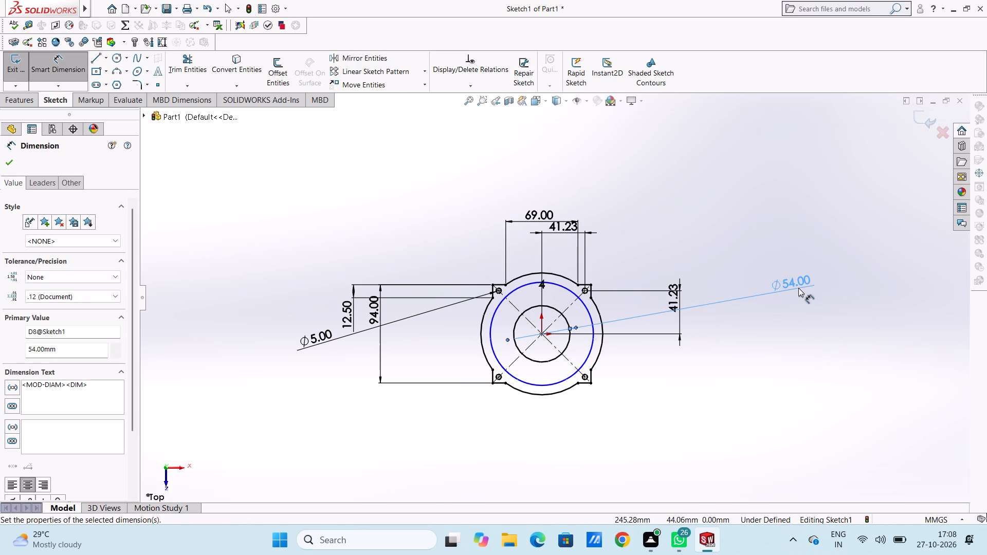
{"action": "left_click", "coordinate": [703, 220]}
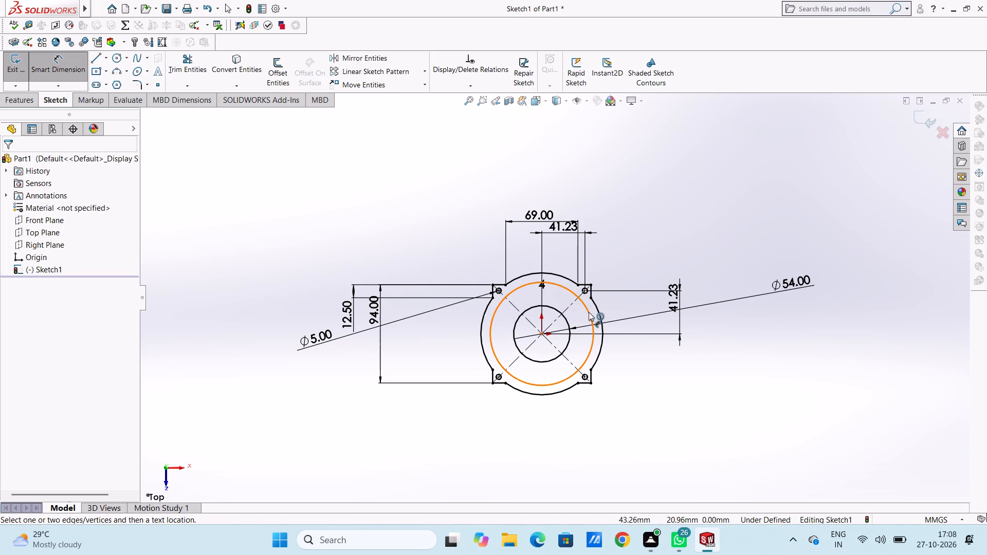
Dimension the diameter of the larger inner circle, keeping the proposed value.
{"action": "left_click", "coordinate": [589, 312]}
{"action": "left_click", "coordinate": [785, 217]}
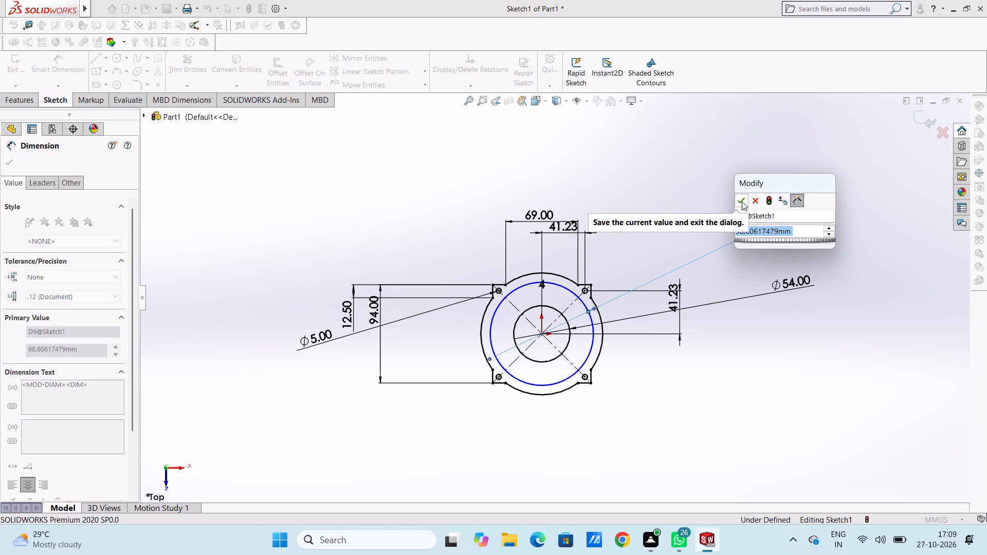
{"action": "left_click", "coordinate": [742, 201]}
{"action": "left_click", "coordinate": [685, 240]}
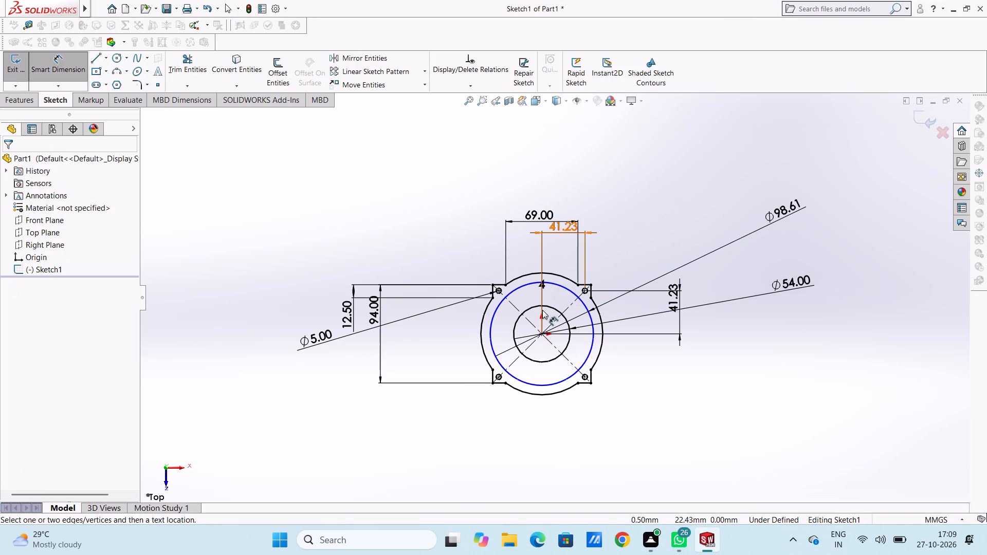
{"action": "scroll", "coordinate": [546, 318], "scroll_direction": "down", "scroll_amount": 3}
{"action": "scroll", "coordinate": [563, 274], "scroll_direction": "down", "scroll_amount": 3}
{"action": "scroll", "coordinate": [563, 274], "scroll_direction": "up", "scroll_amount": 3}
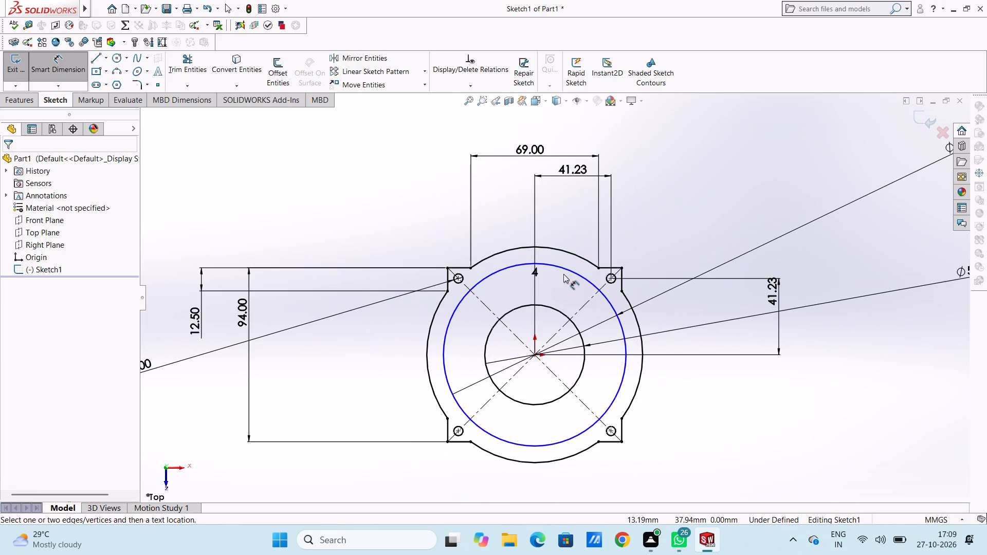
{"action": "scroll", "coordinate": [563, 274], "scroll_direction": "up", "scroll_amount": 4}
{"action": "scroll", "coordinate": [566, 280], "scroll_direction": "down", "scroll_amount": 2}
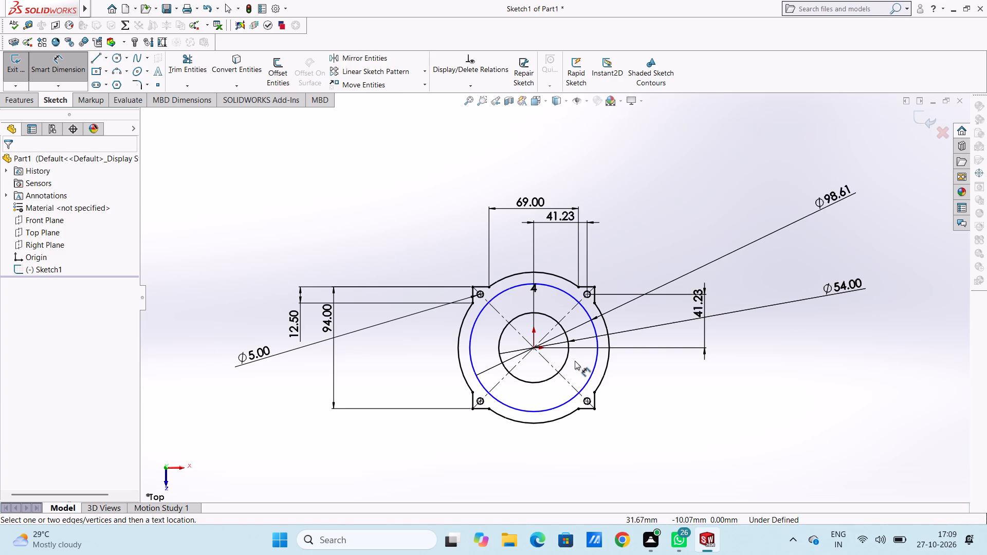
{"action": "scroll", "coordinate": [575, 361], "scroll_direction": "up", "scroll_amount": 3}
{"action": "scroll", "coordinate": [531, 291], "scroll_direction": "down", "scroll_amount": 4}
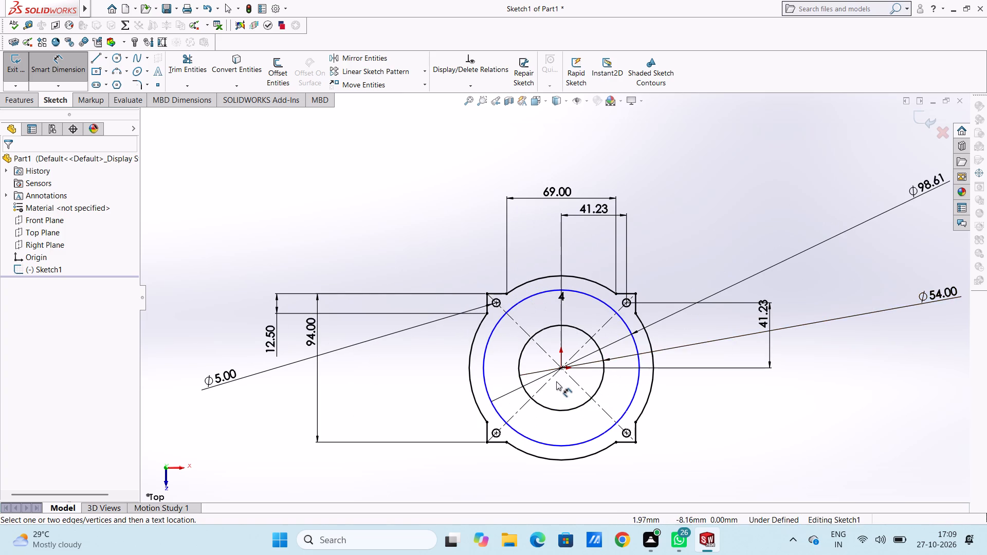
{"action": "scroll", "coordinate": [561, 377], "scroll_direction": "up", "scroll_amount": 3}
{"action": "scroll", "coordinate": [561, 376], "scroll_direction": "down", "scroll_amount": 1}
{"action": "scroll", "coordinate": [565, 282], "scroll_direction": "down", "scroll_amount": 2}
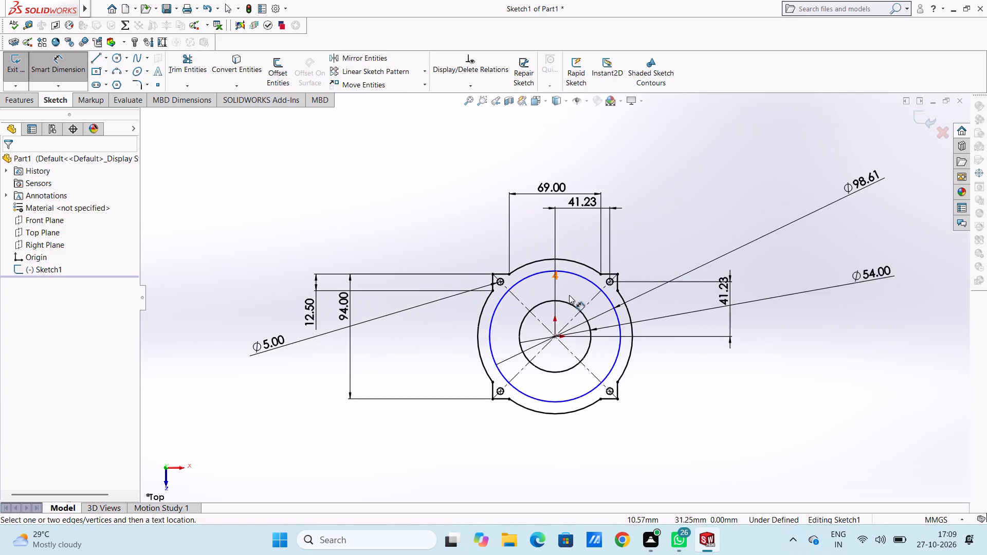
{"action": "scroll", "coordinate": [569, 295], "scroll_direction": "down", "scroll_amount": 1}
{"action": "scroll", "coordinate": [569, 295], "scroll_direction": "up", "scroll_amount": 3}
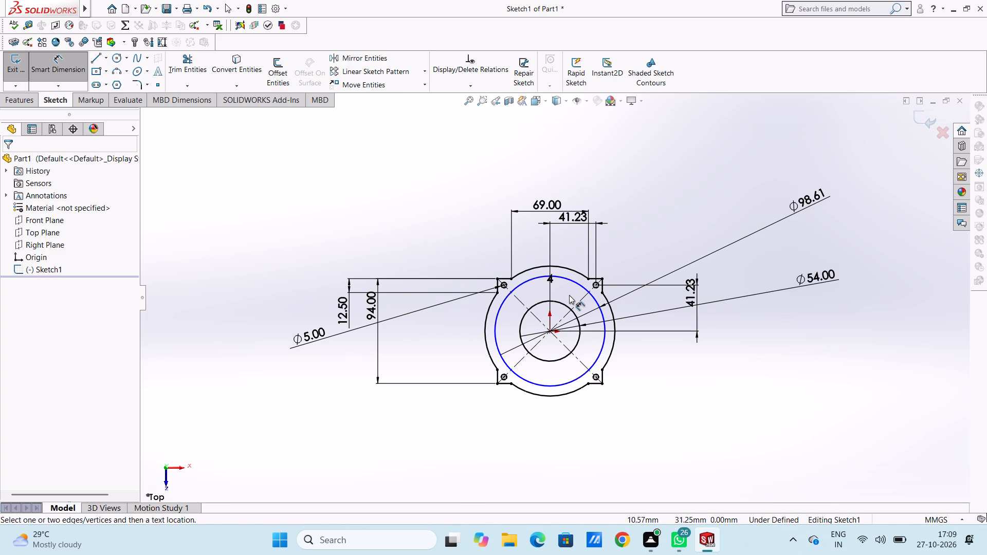
Dimension the radial gap between the larger inner circle and the outline's outer arc, keeping the proposed value.
{"action": "left_click", "coordinate": [601, 314]}
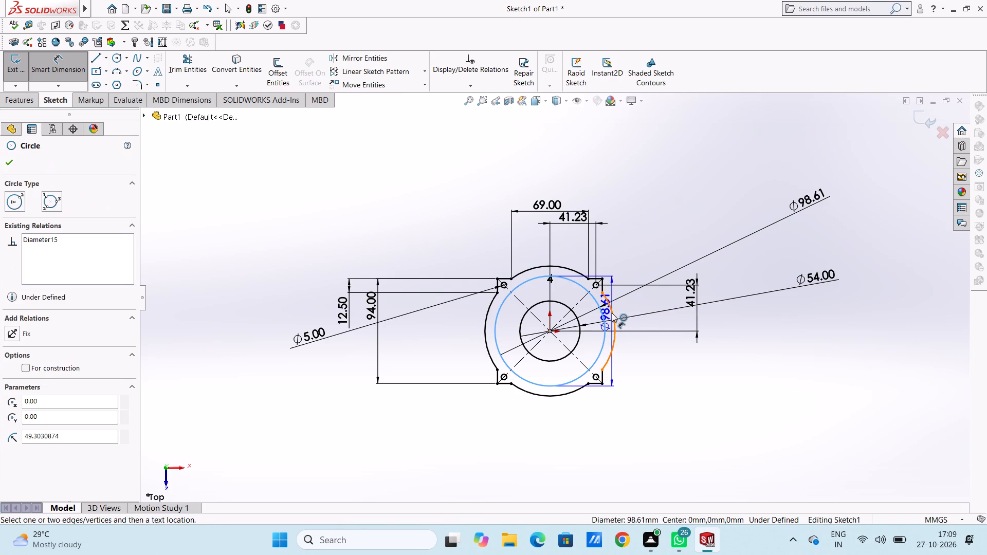
{"action": "left_click", "coordinate": [612, 313]}
{"action": "left_click", "coordinate": [639, 305]}
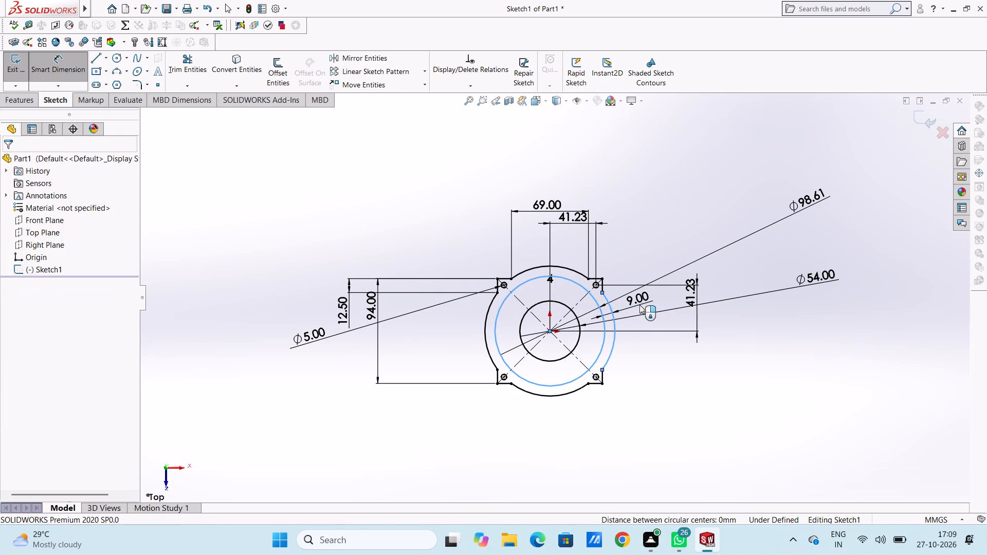
{"action": "left_click", "coordinate": [596, 288]}
{"action": "left_click", "coordinate": [611, 266]}
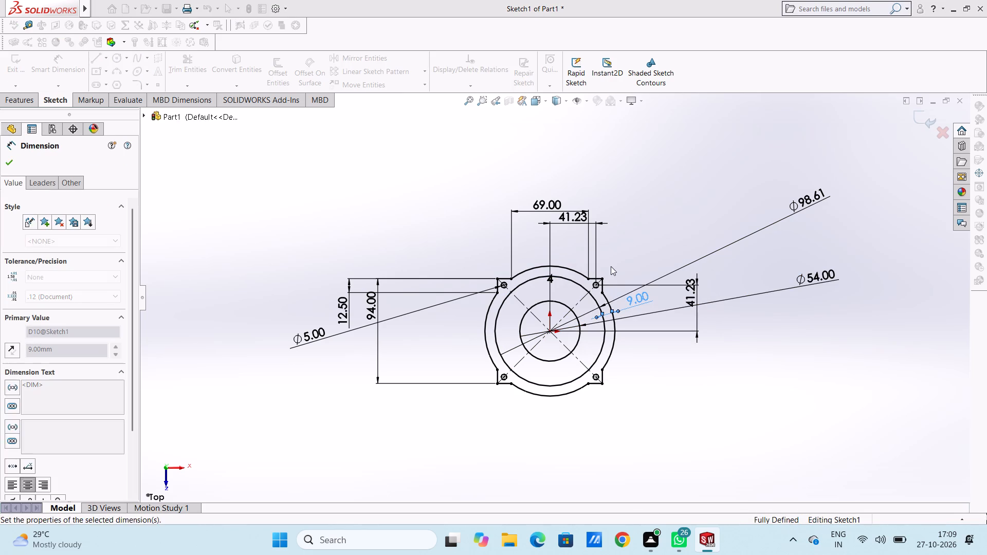
Sketch a vertical line about 58.3 mm long from the origin up to the top of the outline's outer arc.
{"action": "scroll", "coordinate": [560, 329], "scroll_direction": "down", "scroll_amount": 2}
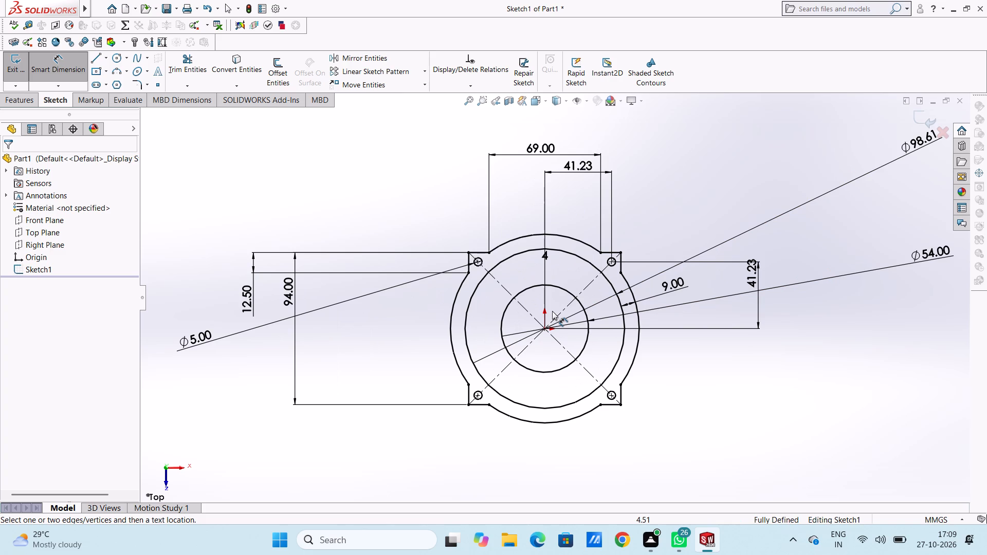
{"action": "scroll", "coordinate": [552, 311], "scroll_direction": "up", "scroll_amount": 2}
{"action": "scroll", "coordinate": [575, 309], "scroll_direction": "down", "scroll_amount": 2}
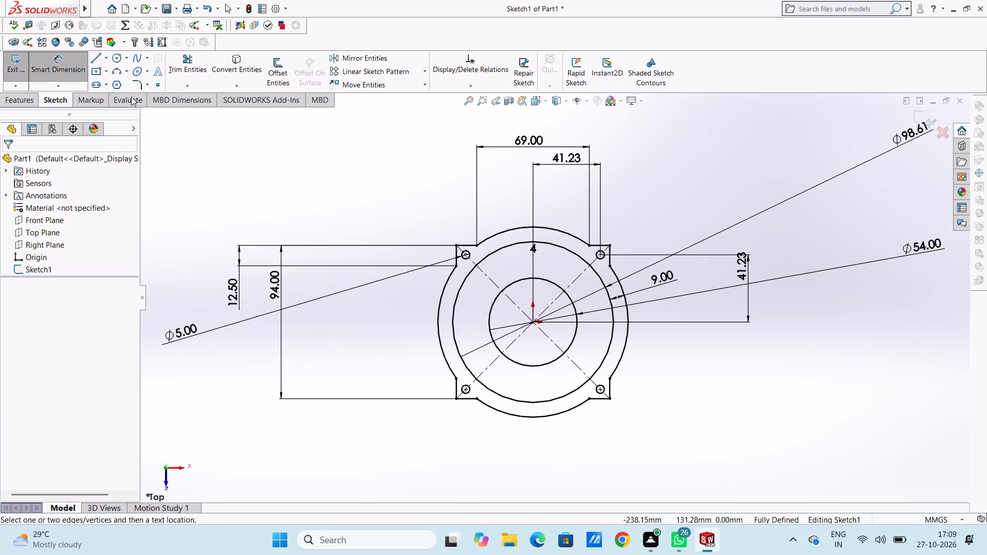
{"action": "left_click", "coordinate": [97, 59]}
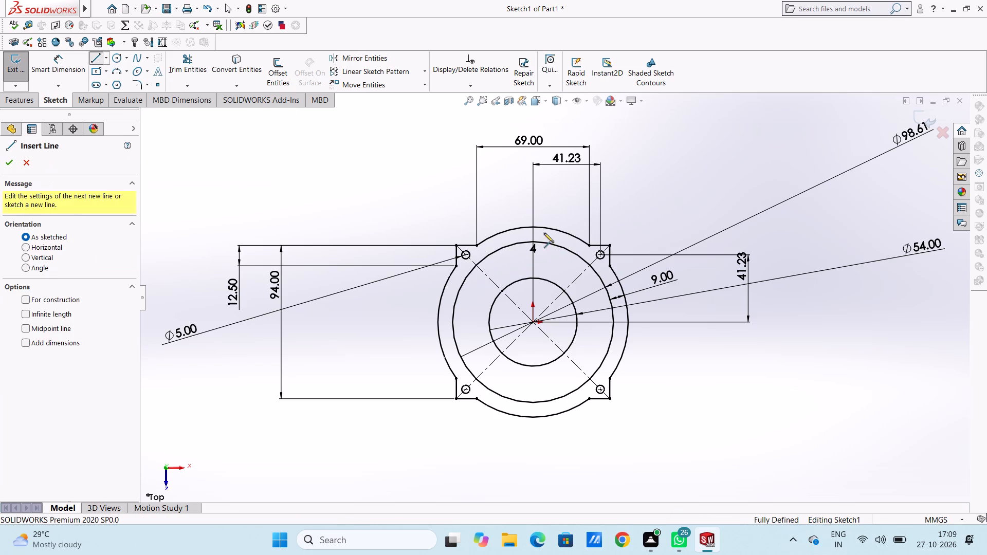
{"action": "left_click", "coordinate": [533, 325]}
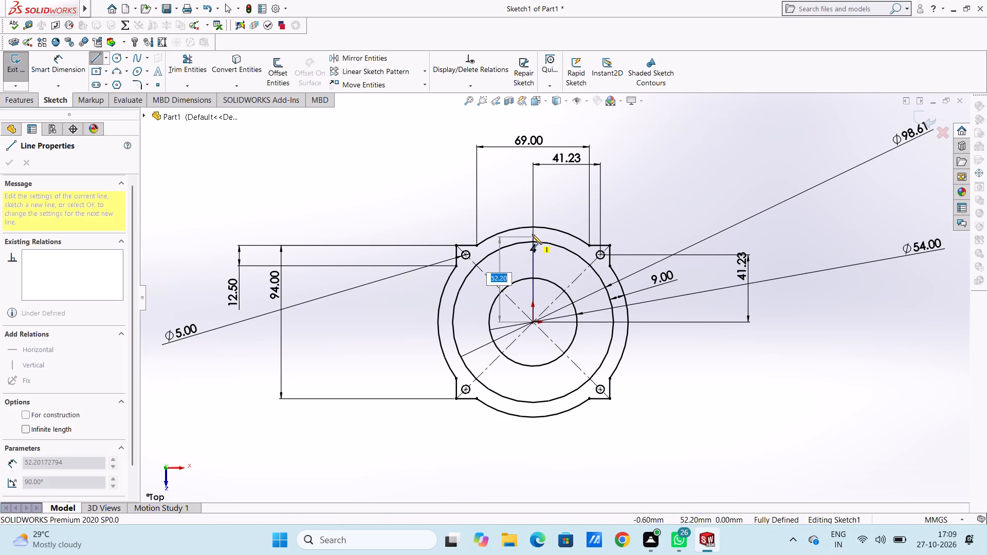
{"action": "left_click", "coordinate": [534, 227]}
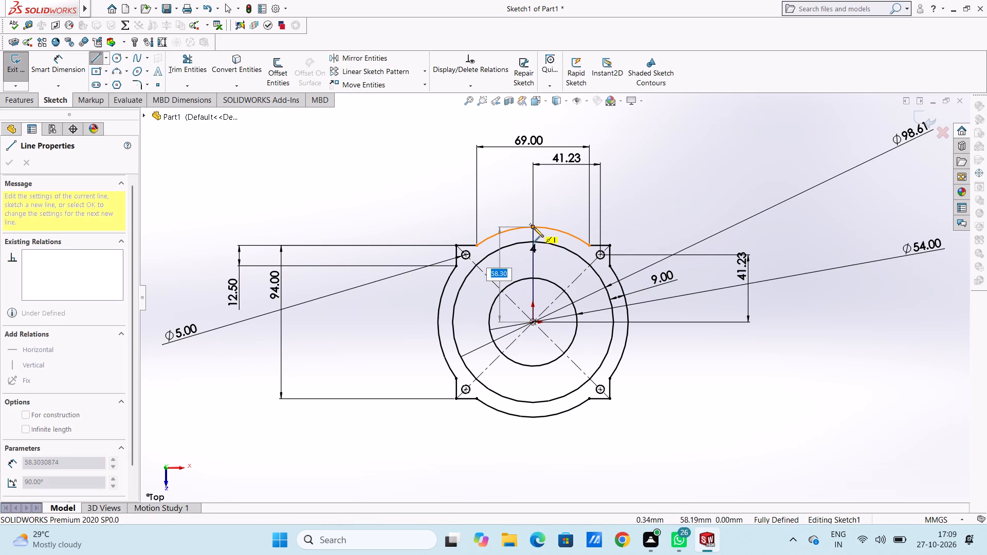
{"action": "right_click", "coordinate": [699, 165]}
{"action": "left_click", "coordinate": [719, 175]}
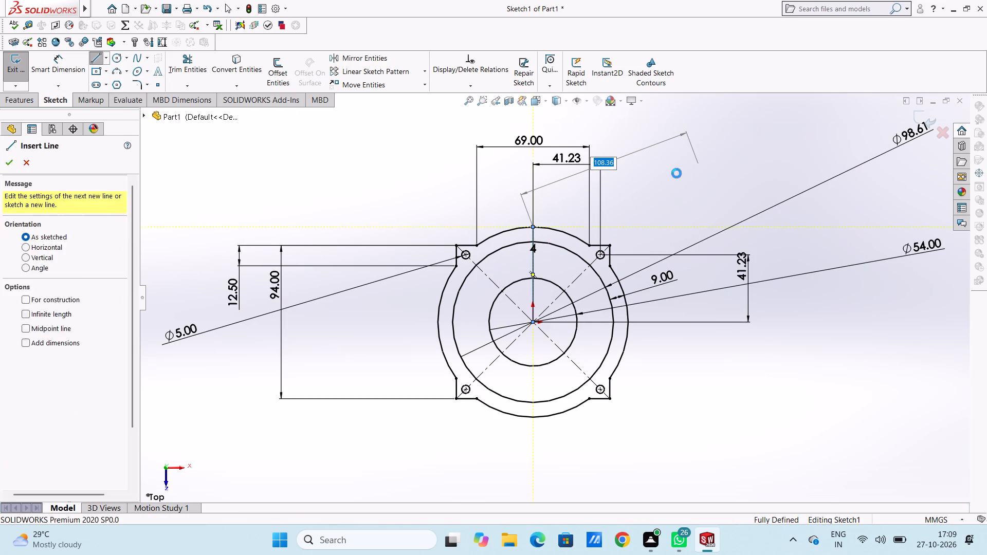
{"action": "left_click", "coordinate": [677, 173]}
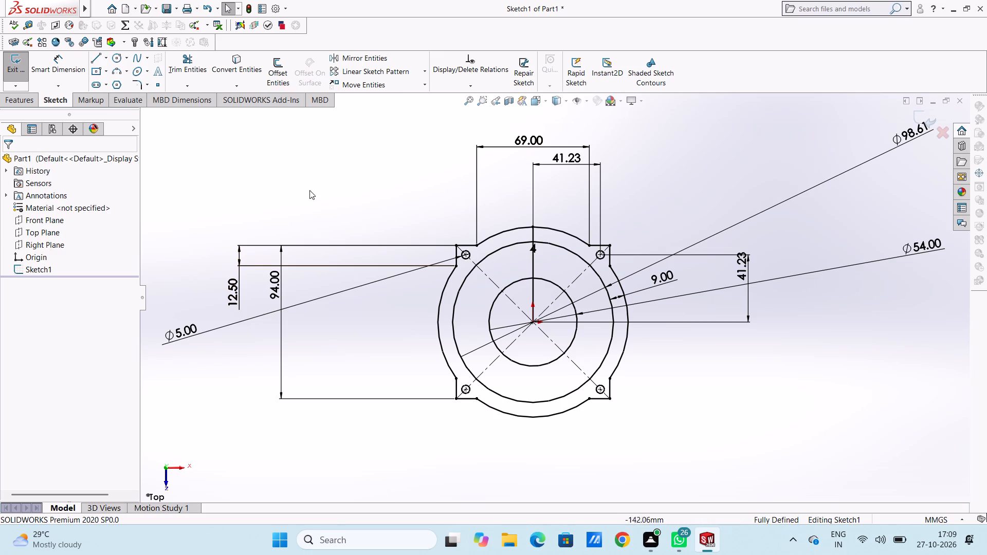
Offset the vertical line by 8.5 mm bi-directionally, with dimensions added, creating a parallel line on each side.
{"action": "left_click", "coordinate": [98, 60]}
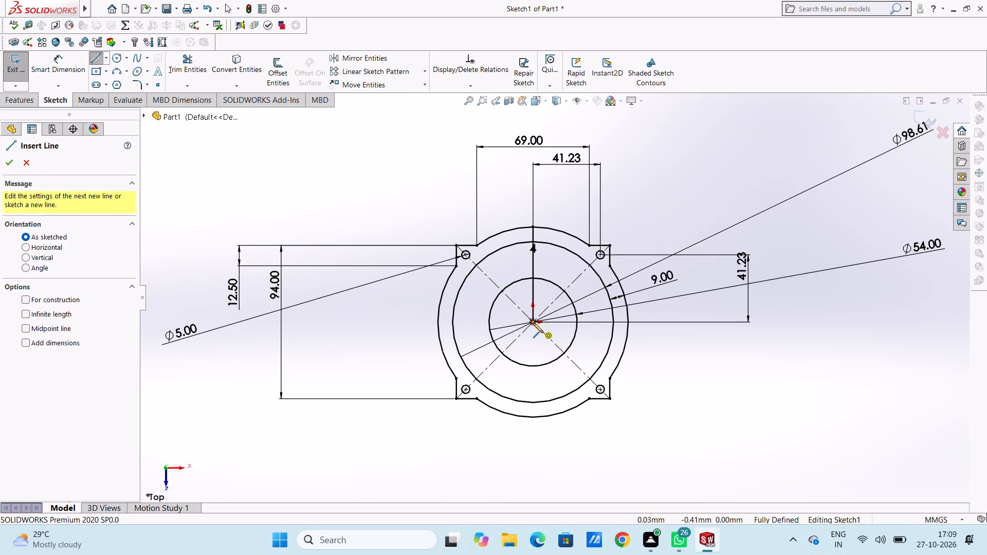
{"action": "left_click", "coordinate": [9, 161]}
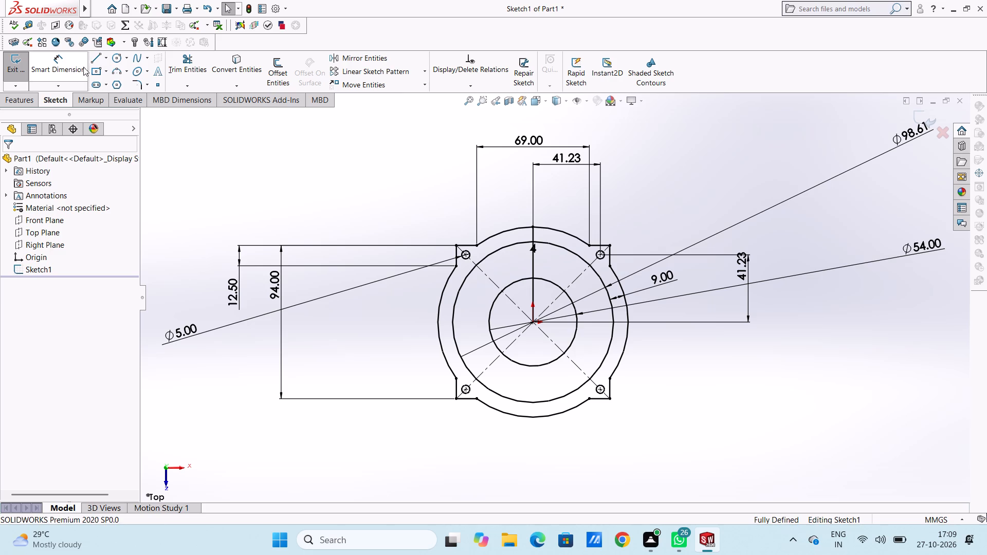
{"action": "left_click", "coordinate": [281, 65]}
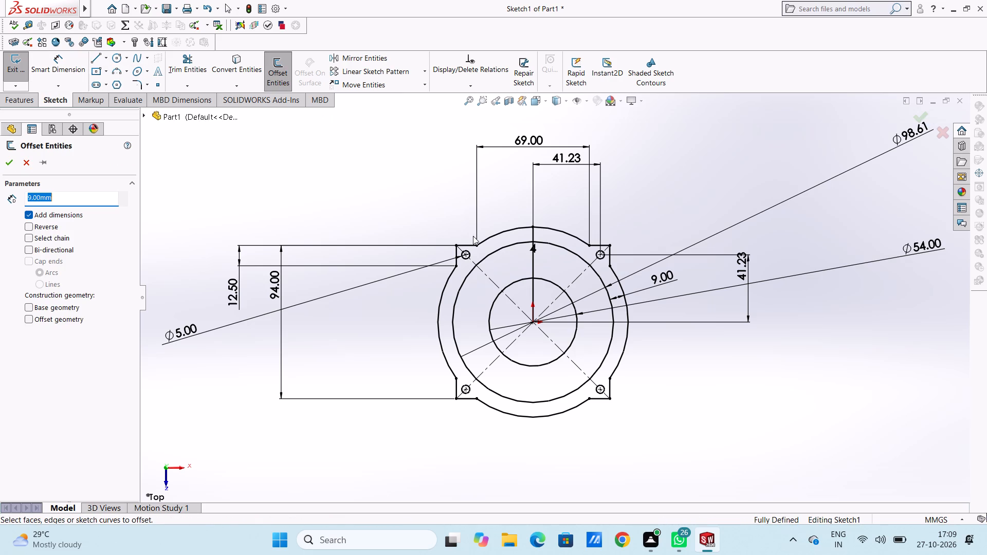
{"action": "left_click", "coordinate": [534, 263]}
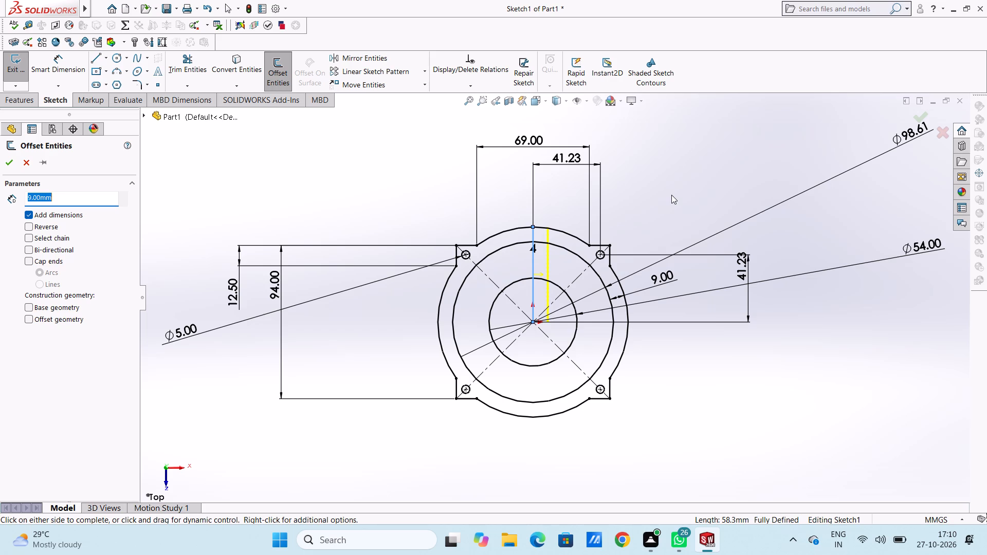
{"action": "type", "text": "8.5"}
{"action": "key", "text": "Return"}
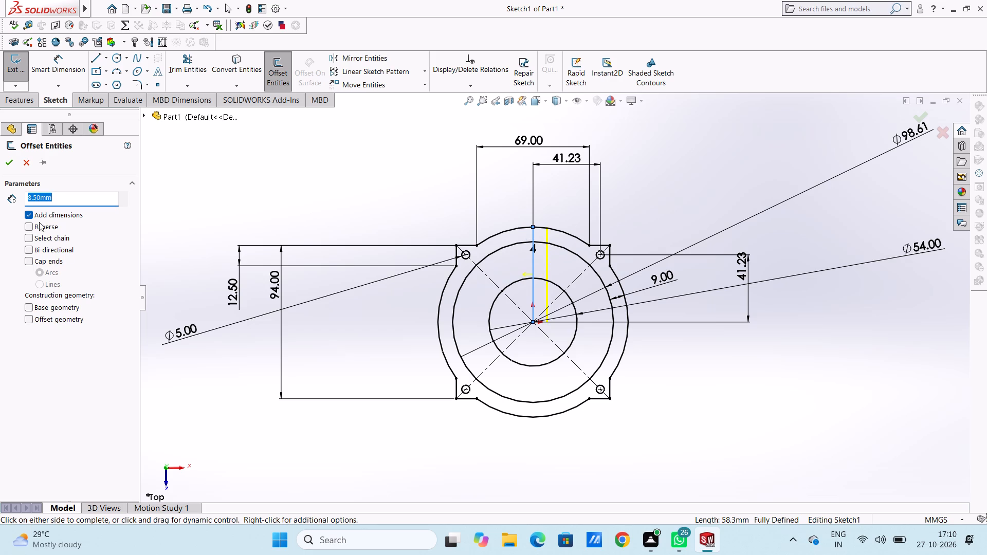
{"action": "left_click", "coordinate": [27, 247]}
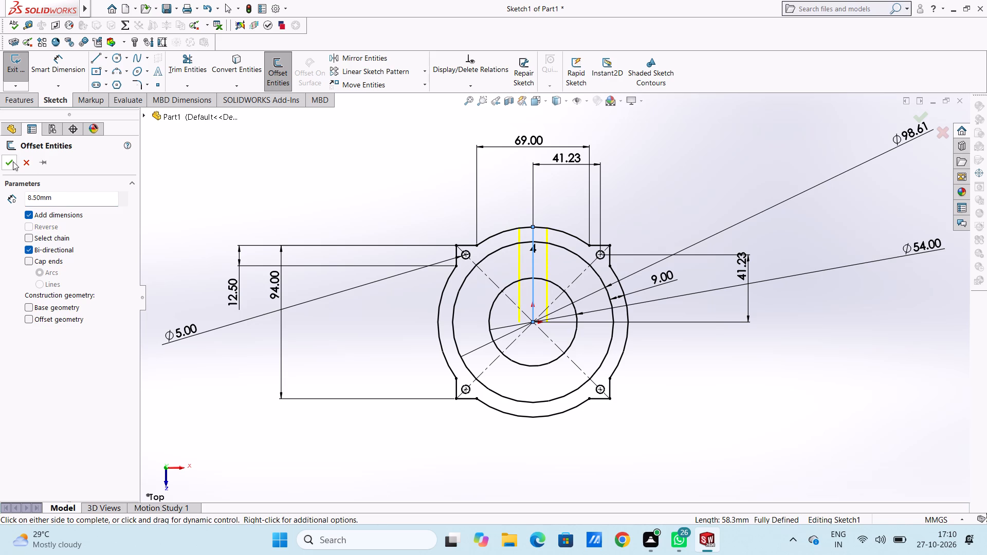
{"action": "left_click", "coordinate": [8, 162]}
{"action": "left_click", "coordinate": [260, 170]}
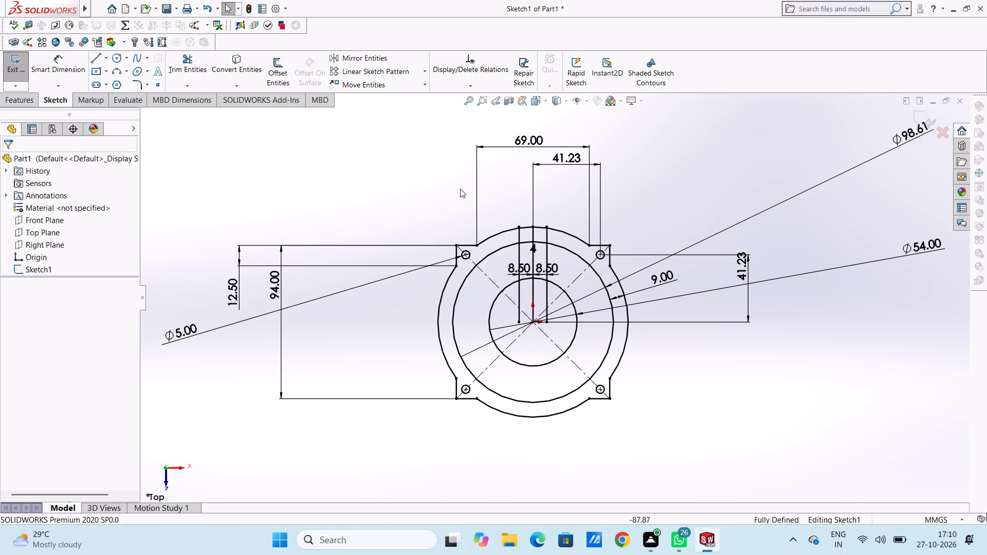
Delete the original vertical centre line running from the origin to the top of the outer arc.
{"action": "left_click", "coordinate": [529, 237]}
{"action": "left_click", "coordinate": [534, 237]}
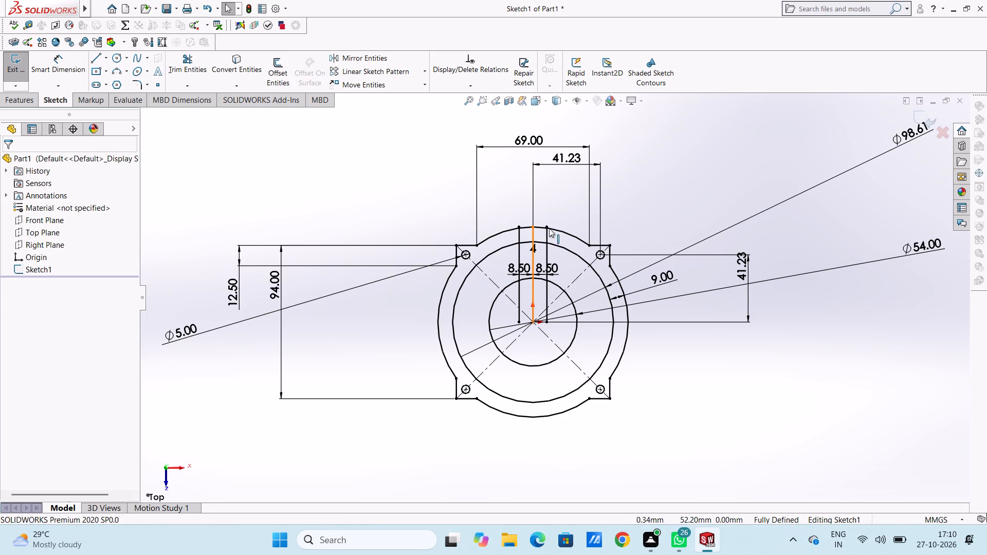
{"action": "right_click", "coordinate": [741, 197]}
{"action": "left_click", "coordinate": [780, 335]}
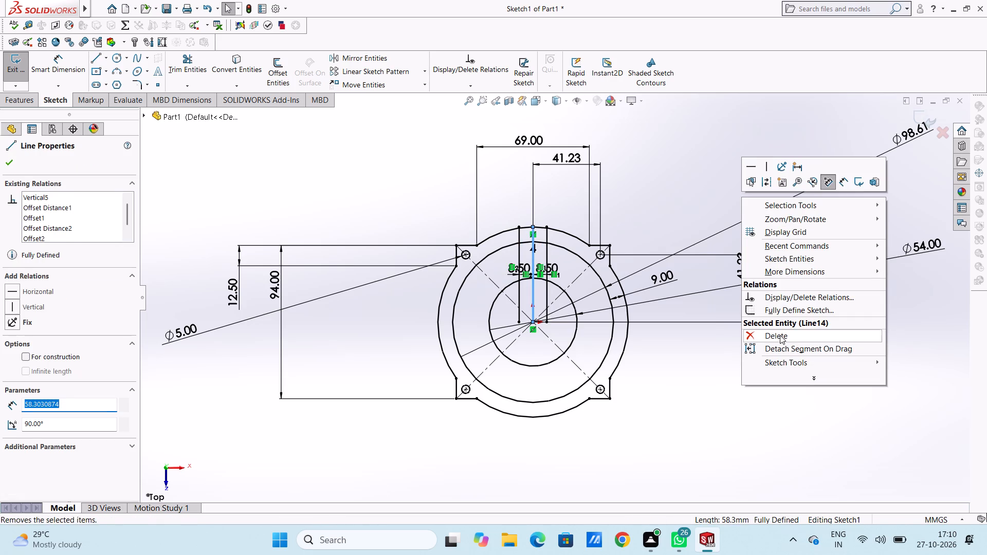
Dimension the horizontal distance from the left vertical line's lower endpoint to the origin, keeping the proposed value and placing it below the profile.
{"action": "left_click", "coordinate": [54, 69]}
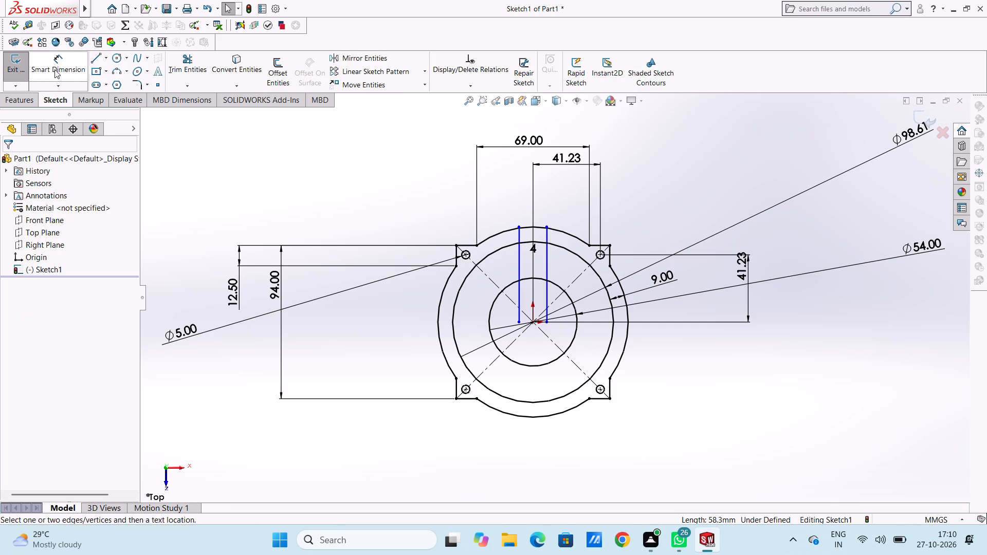
{"action": "left_click", "coordinate": [517, 323]}
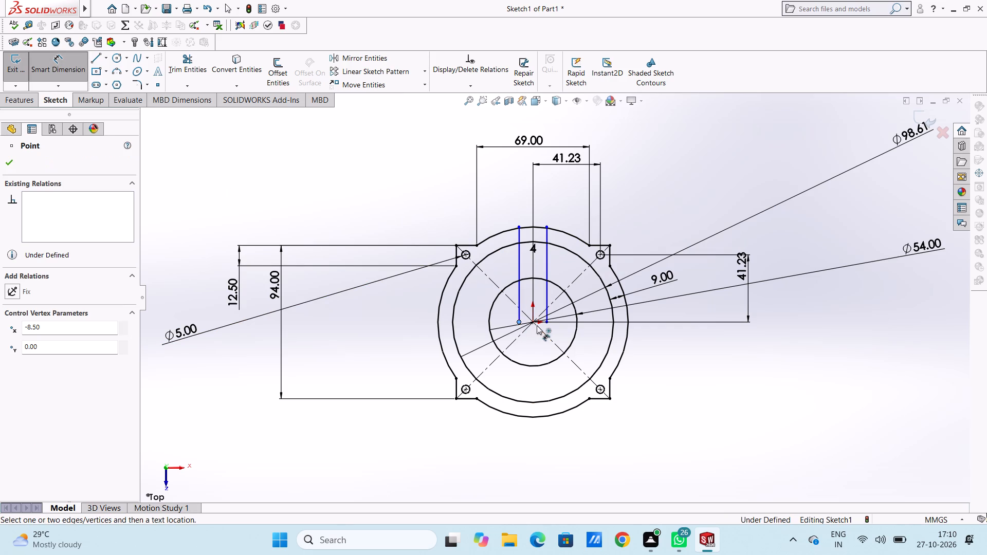
{"action": "left_click", "coordinate": [535, 323]}
{"action": "scroll", "coordinate": [528, 406], "scroll_direction": "up", "scroll_amount": 2}
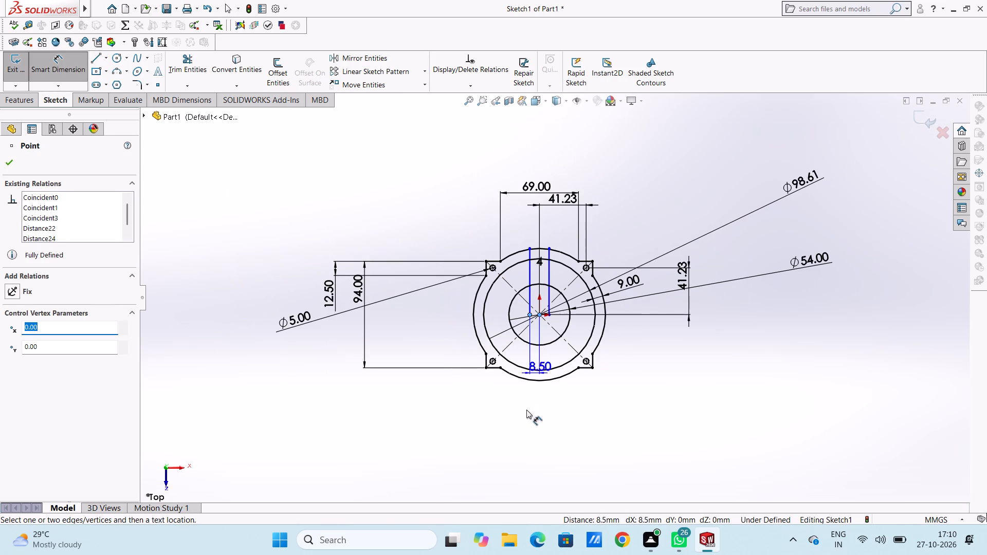
{"action": "left_click", "coordinate": [417, 446]}
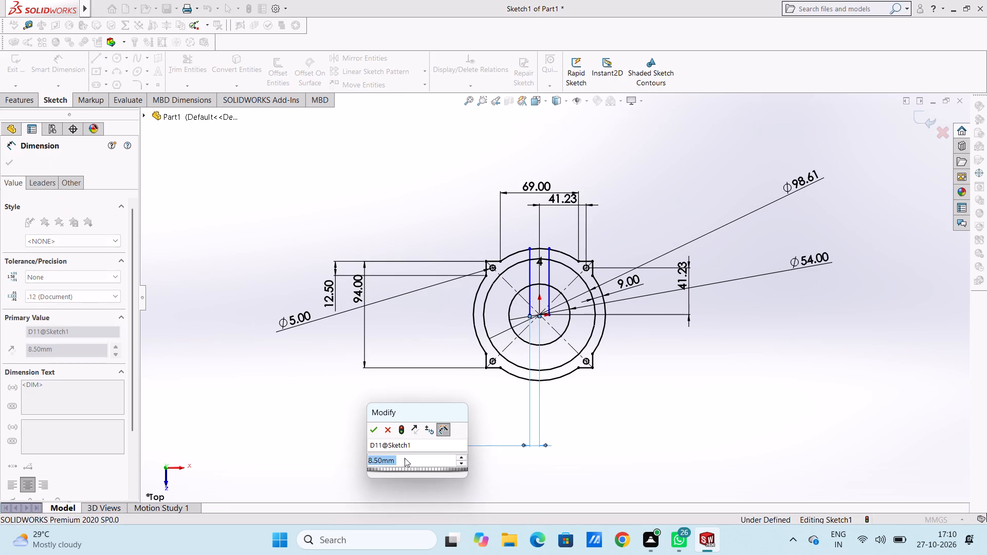
{"action": "left_click", "coordinate": [376, 430]}
{"action": "left_click", "coordinate": [372, 422]}
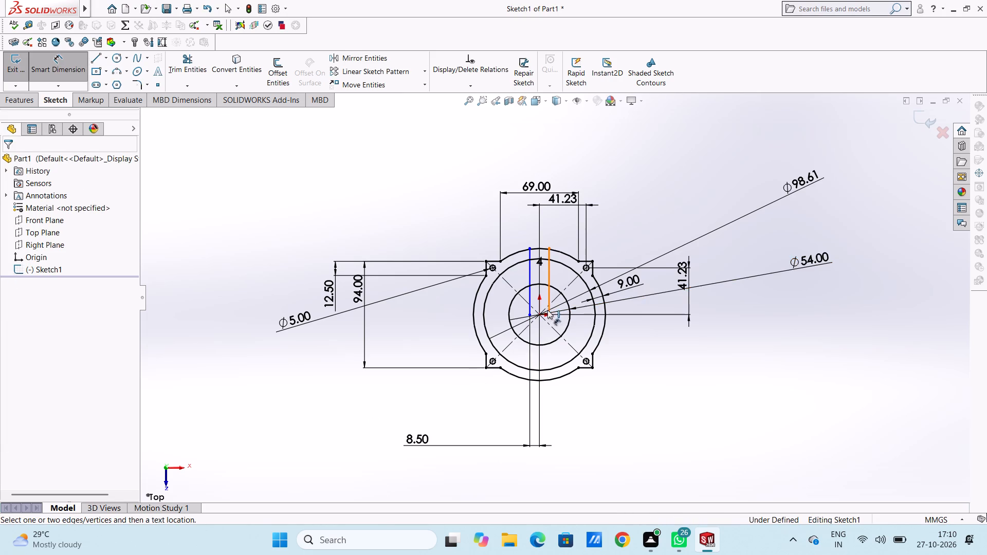
Dimension the spacing between the two vertical lines, keeping the proposed value and placing it below the profile.
{"action": "scroll", "coordinate": [540, 276], "scroll_direction": "down", "scroll_amount": 2}
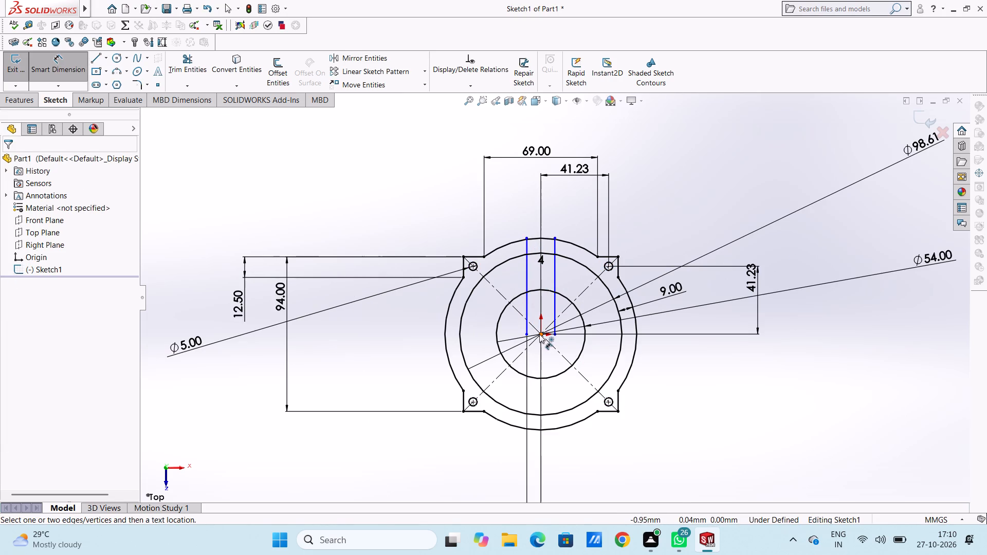
{"action": "left_click", "coordinate": [528, 313]}
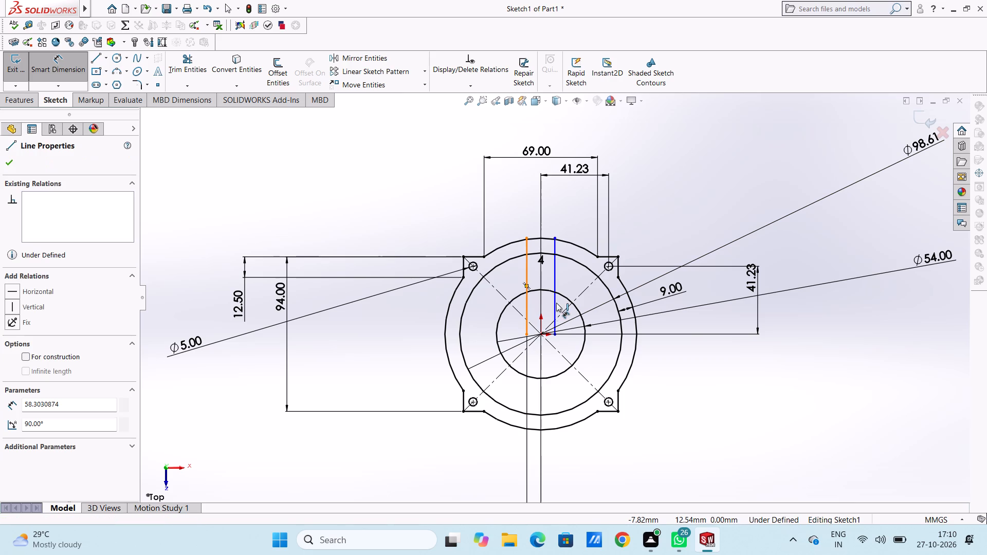
{"action": "left_click", "coordinate": [556, 303]}
{"action": "scroll", "coordinate": [632, 440], "scroll_direction": "up", "scroll_amount": 3}
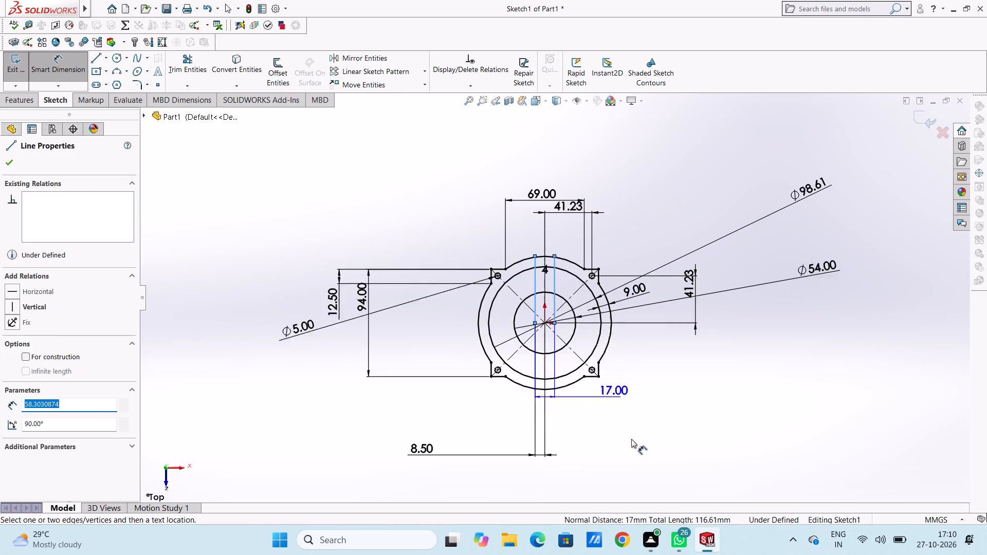
{"action": "left_click", "coordinate": [630, 429]}
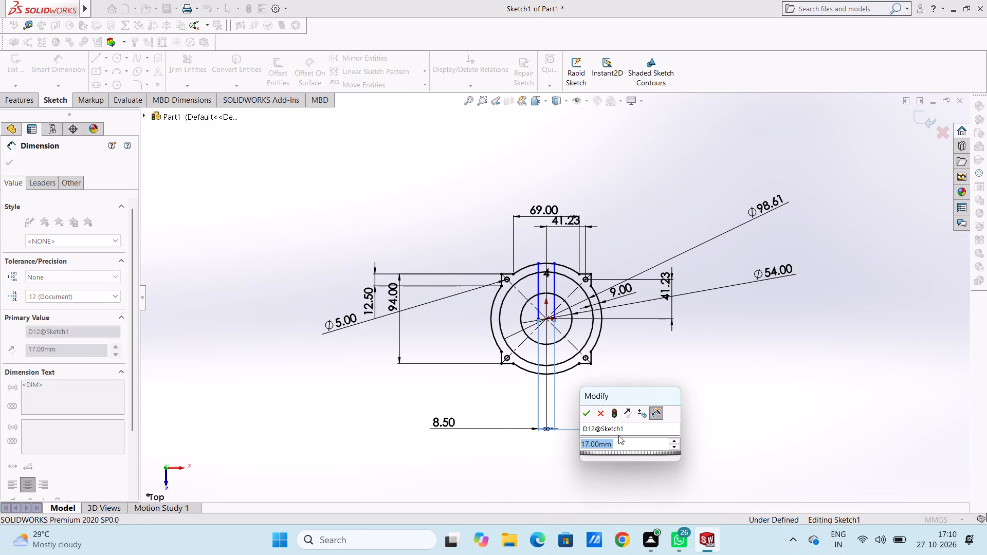
{"action": "left_click", "coordinate": [586, 411]}
{"action": "left_click", "coordinate": [585, 405]}
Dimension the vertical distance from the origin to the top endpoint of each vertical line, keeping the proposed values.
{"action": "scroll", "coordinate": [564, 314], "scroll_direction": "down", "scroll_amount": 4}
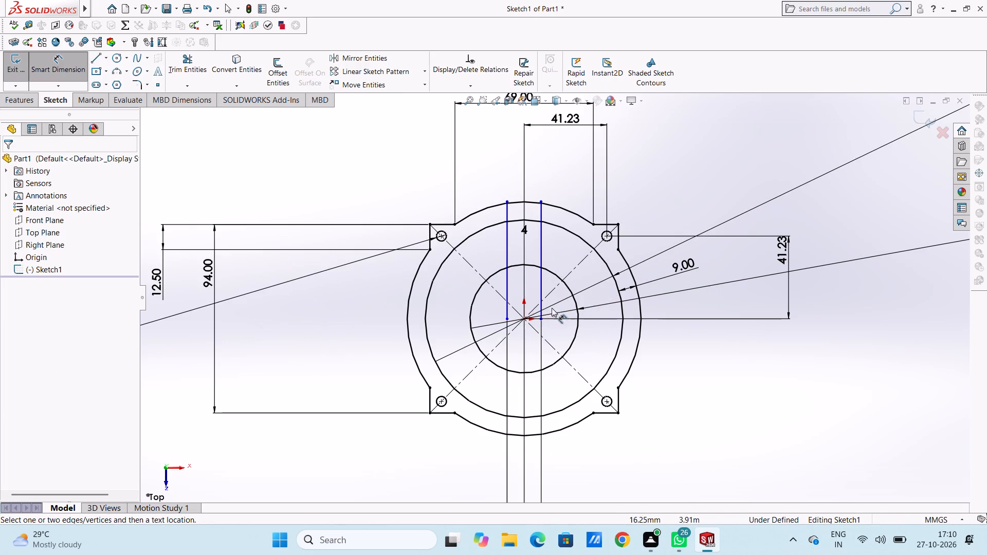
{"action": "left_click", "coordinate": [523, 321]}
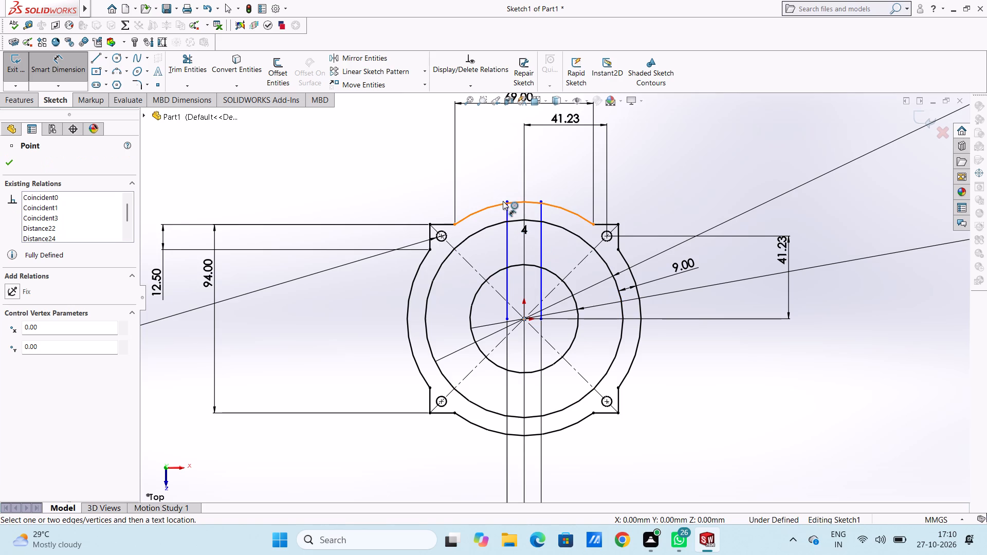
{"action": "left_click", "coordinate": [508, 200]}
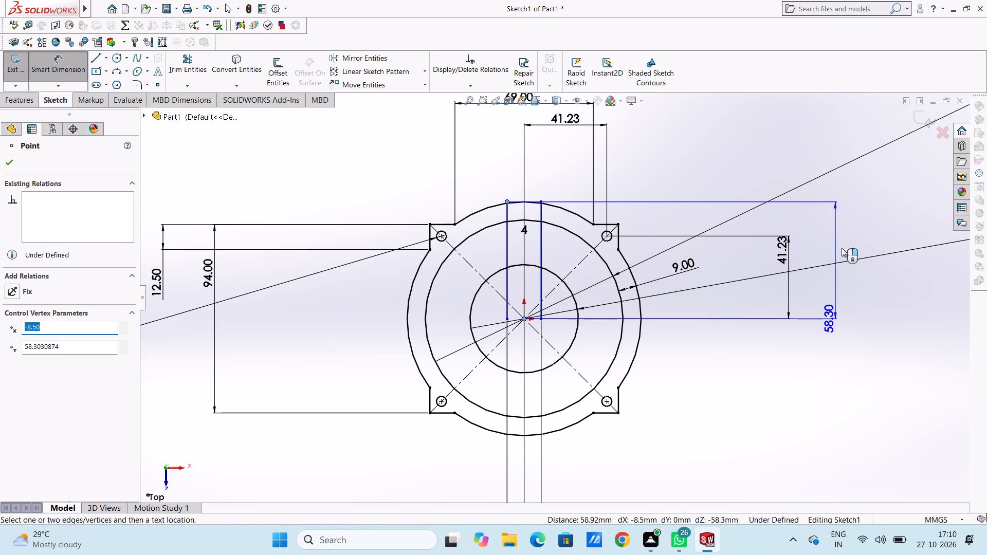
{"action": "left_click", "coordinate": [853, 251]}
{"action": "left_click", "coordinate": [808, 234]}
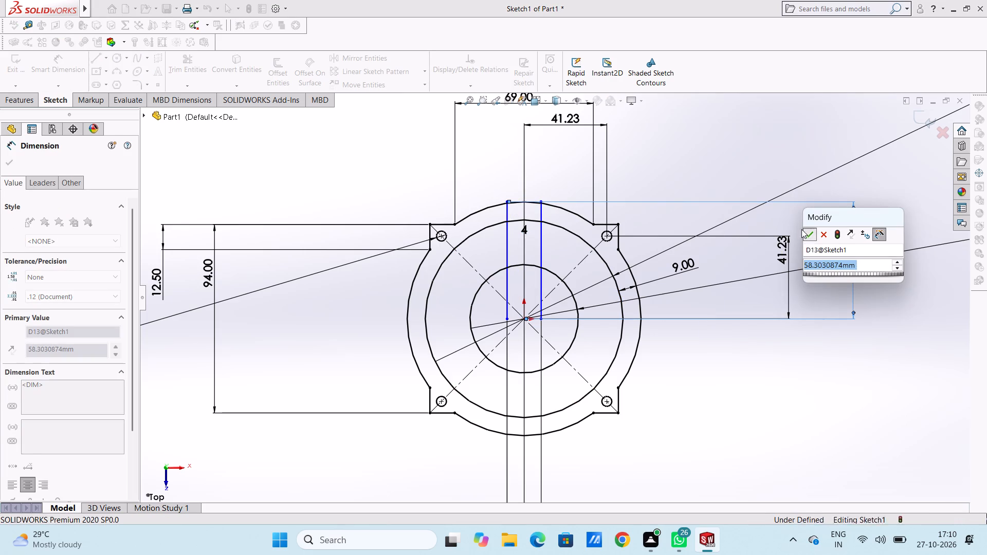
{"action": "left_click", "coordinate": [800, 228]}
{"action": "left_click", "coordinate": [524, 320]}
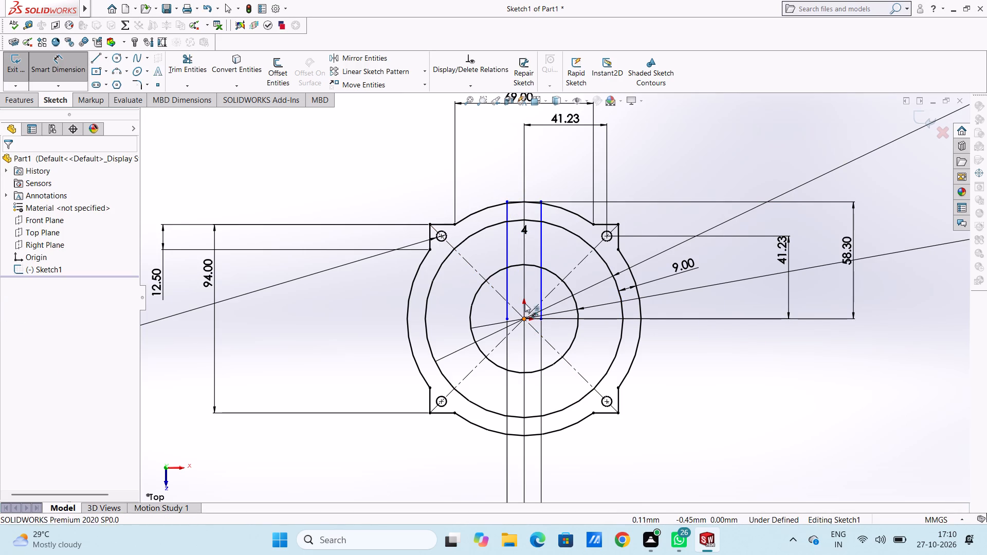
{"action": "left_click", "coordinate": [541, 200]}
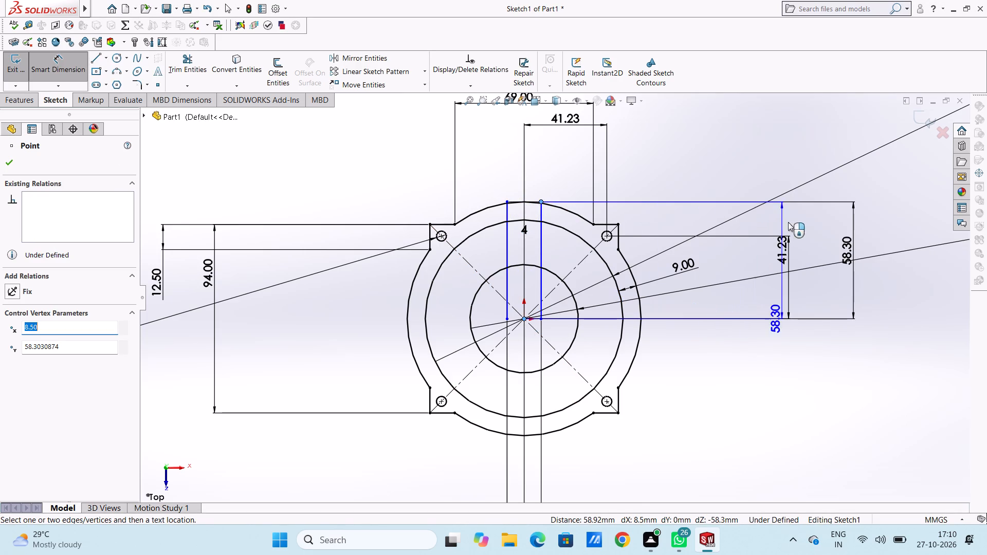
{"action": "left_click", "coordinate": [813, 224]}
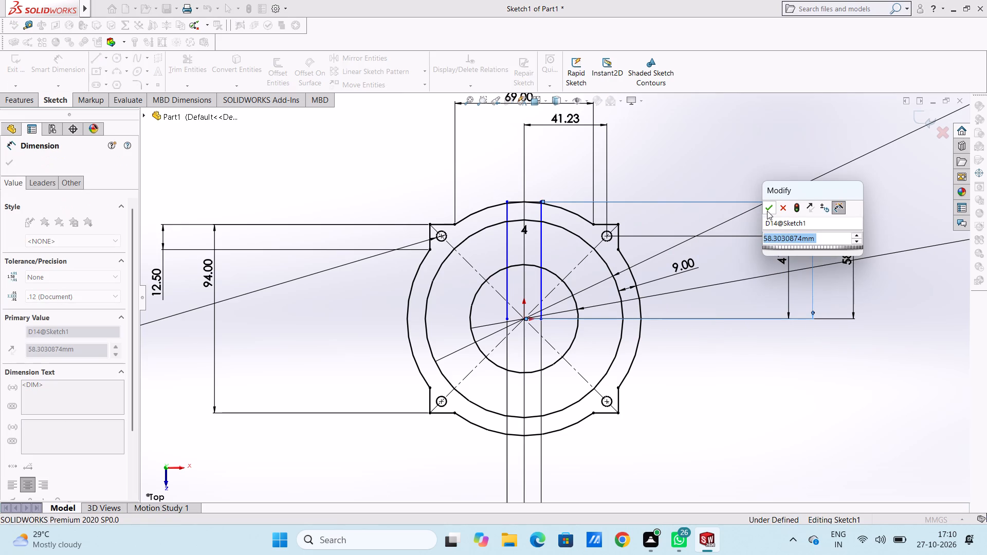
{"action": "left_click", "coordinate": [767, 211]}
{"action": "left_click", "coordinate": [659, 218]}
Trim the upper ends of both vertical lines back to the larger inner circle, accepting deletion of their associated dimensions.
{"action": "scroll", "coordinate": [512, 239], "scroll_direction": "down", "scroll_amount": 3}
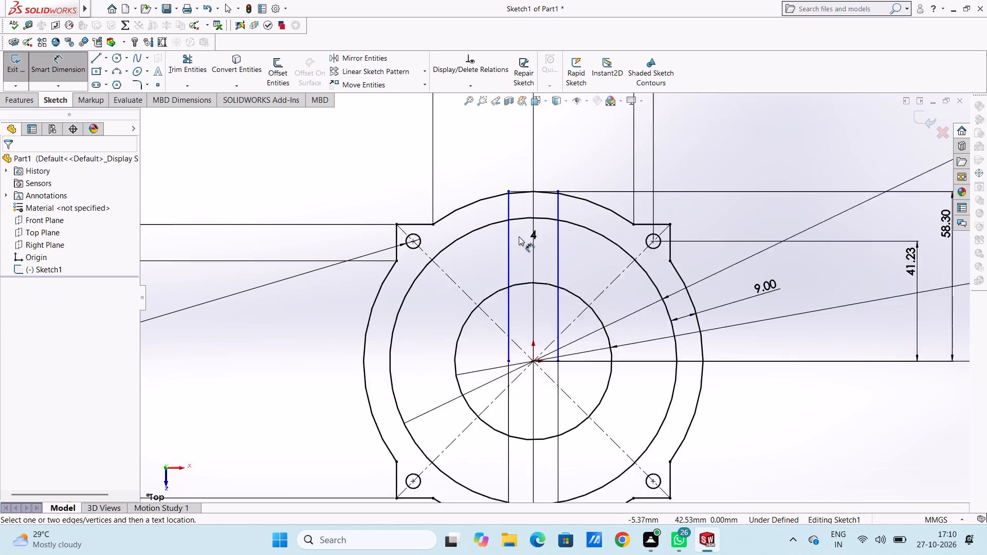
{"action": "left_click", "coordinate": [192, 61]}
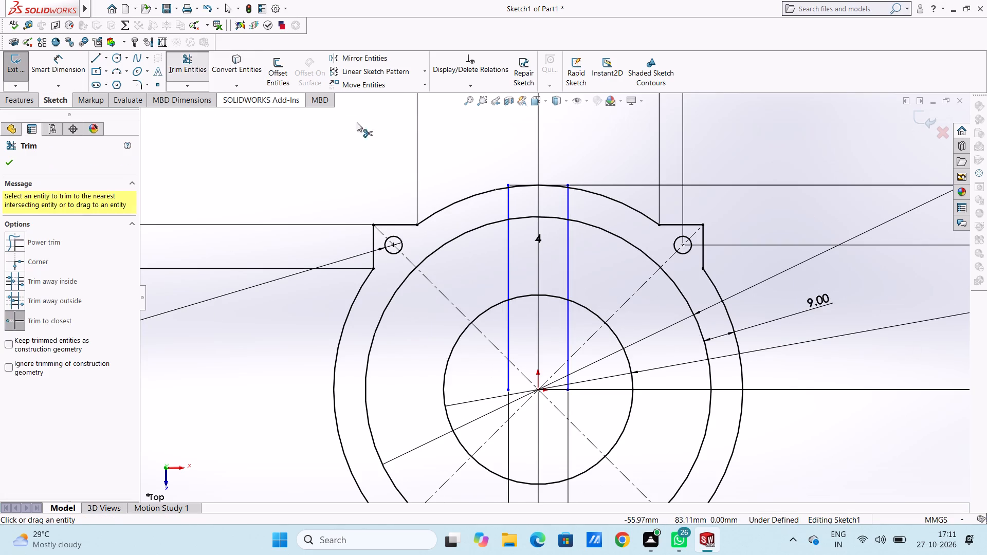
{"action": "scroll", "coordinate": [545, 181], "scroll_direction": "down", "scroll_amount": 4}
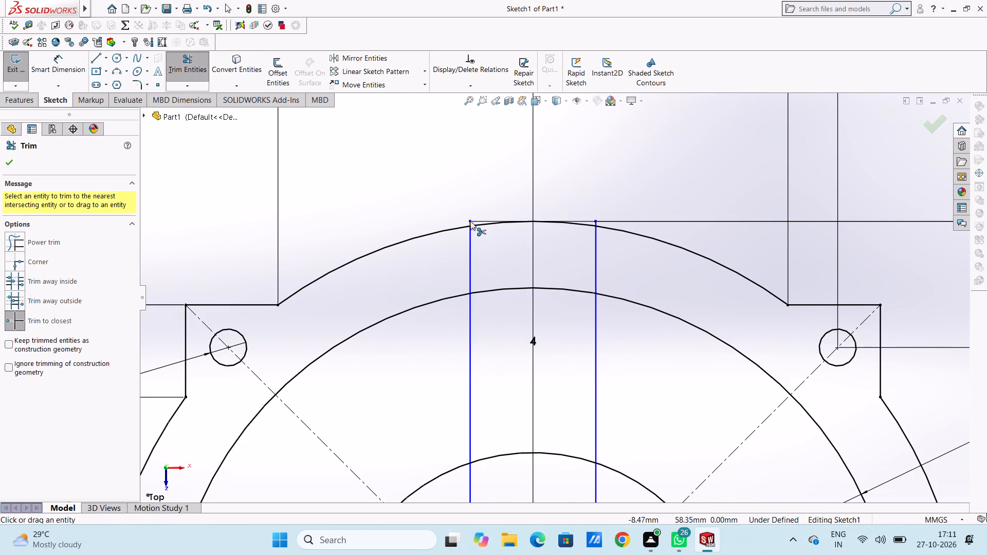
{"action": "left_click", "coordinate": [470, 221]}
{"action": "left_click", "coordinate": [522, 277]}
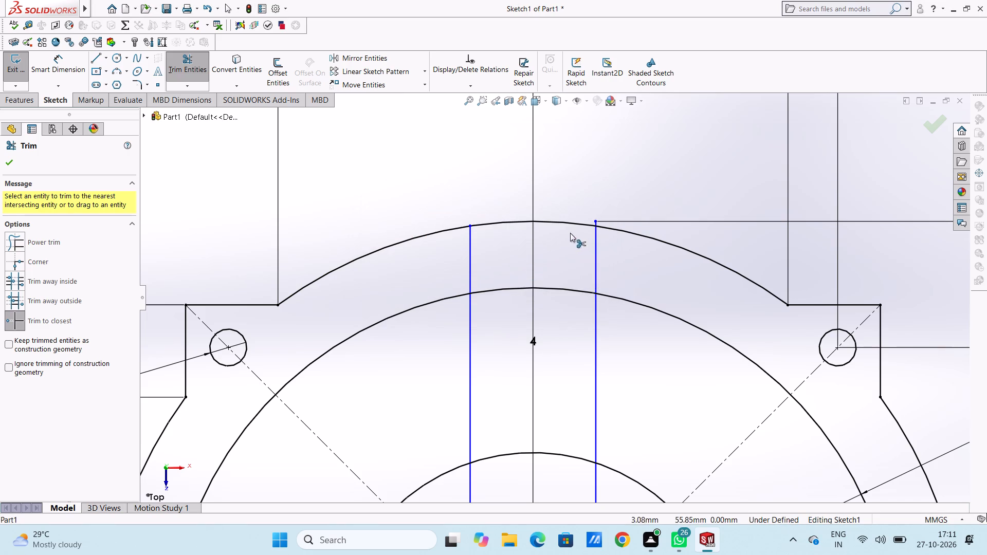
{"action": "left_click", "coordinate": [596, 222]}
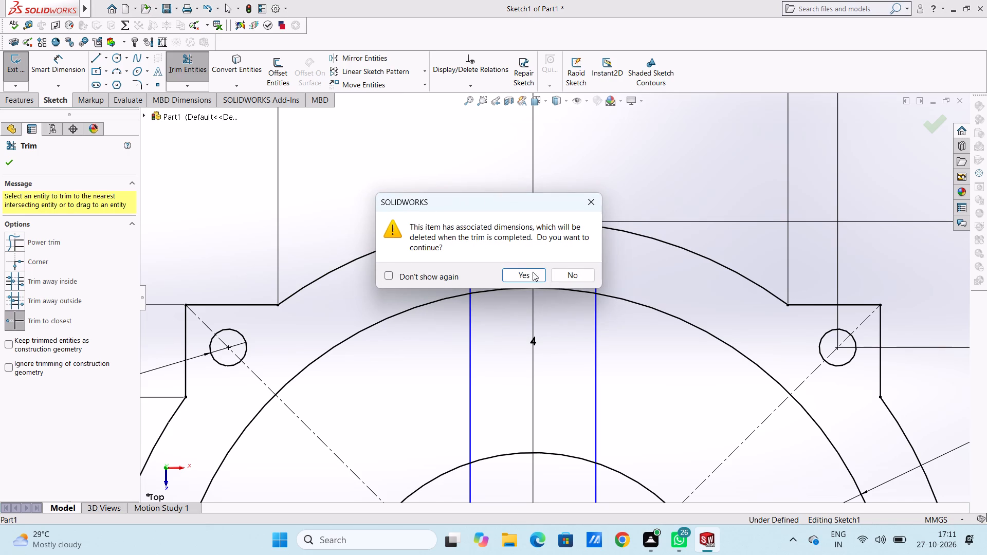
{"action": "left_click", "coordinate": [525, 276]}
{"action": "left_click", "coordinate": [469, 256]}
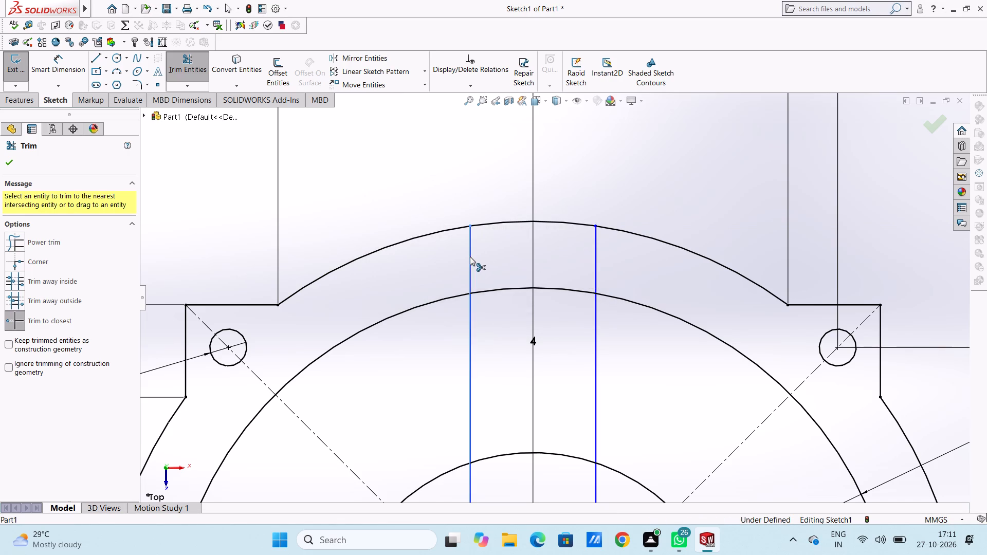
{"action": "left_click", "coordinate": [594, 264]}
Trim away the top segment of the larger inner circle between the two vertical lines.
{"action": "scroll", "coordinate": [561, 299], "scroll_direction": "up", "scroll_amount": 2}
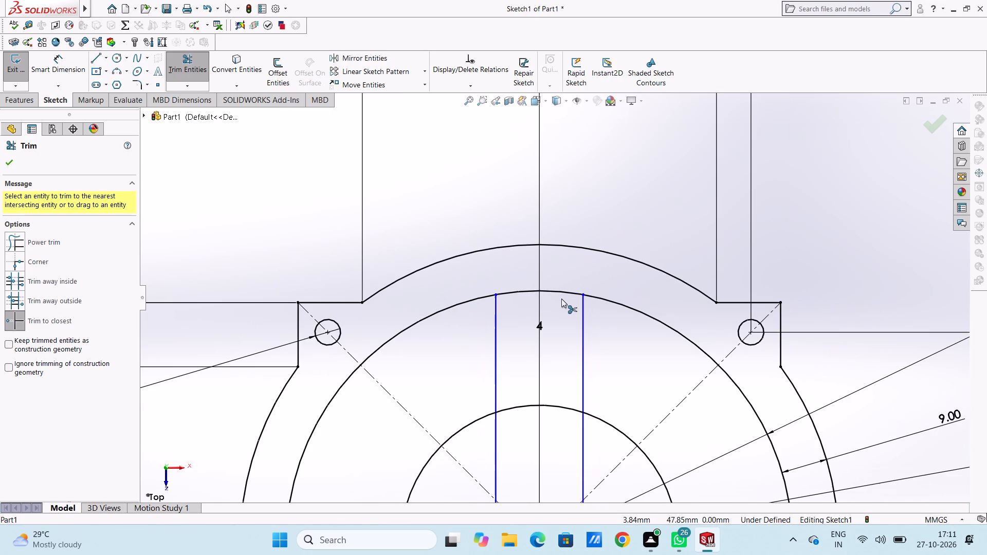
{"action": "left_click", "coordinate": [519, 291]}
Trim away the lower portions of both vertical lines inside the smaller inner circle and finish trimming.
{"action": "scroll", "coordinate": [539, 329], "scroll_direction": "up", "scroll_amount": 5}
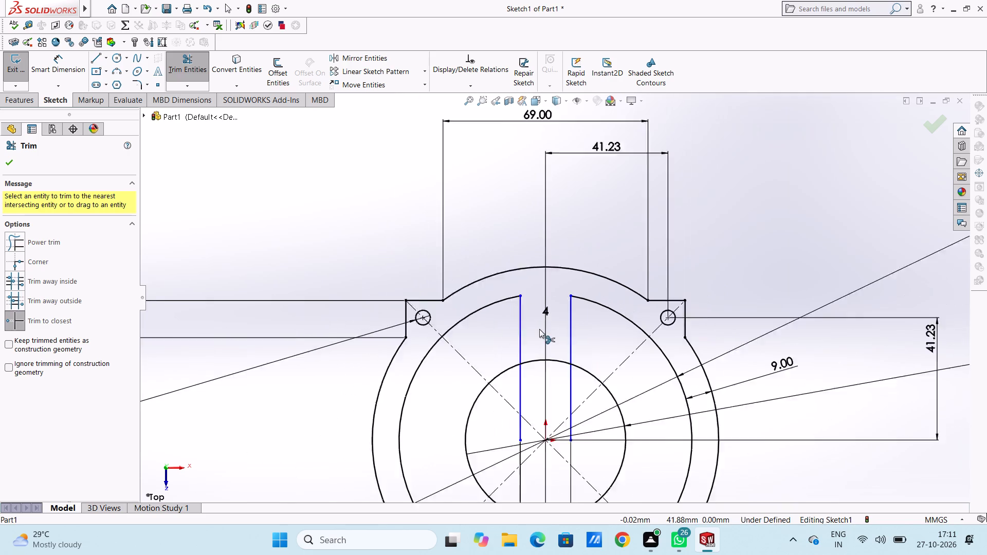
{"action": "scroll", "coordinate": [539, 329], "scroll_direction": "up", "scroll_amount": 4}
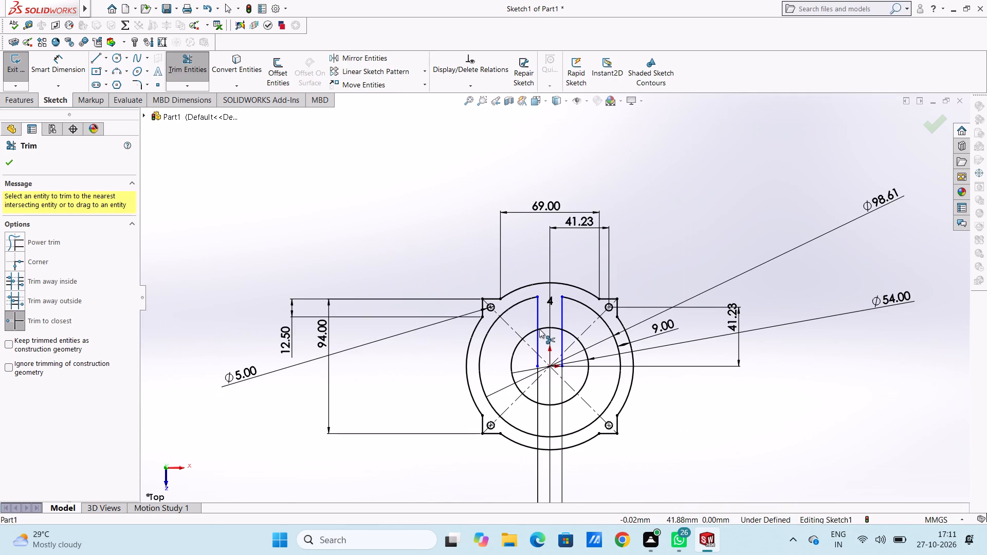
{"action": "scroll", "coordinate": [548, 364], "scroll_direction": "down", "scroll_amount": 4}
{"action": "left_click", "coordinate": [528, 314]}
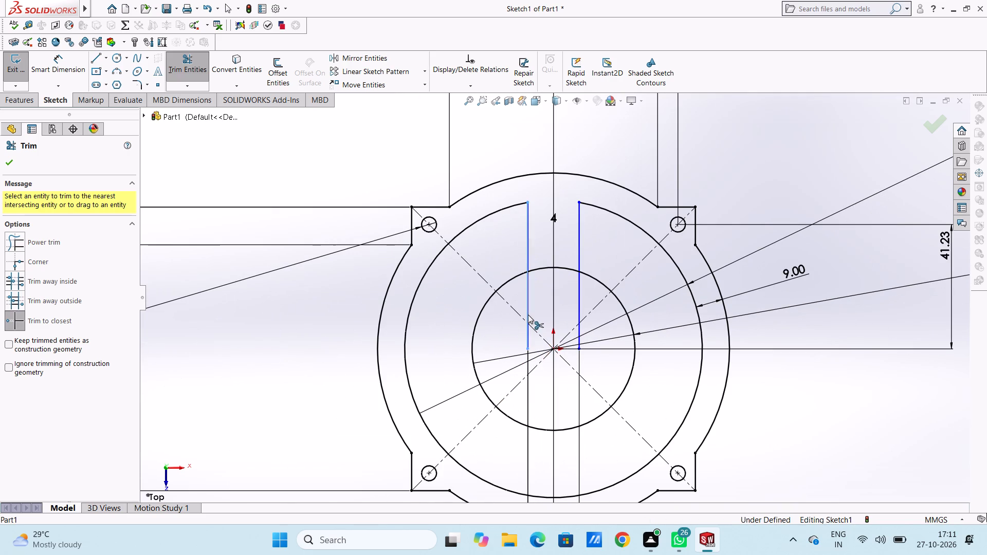
{"action": "left_click", "coordinate": [529, 332]}
{"action": "left_click", "coordinate": [580, 332]}
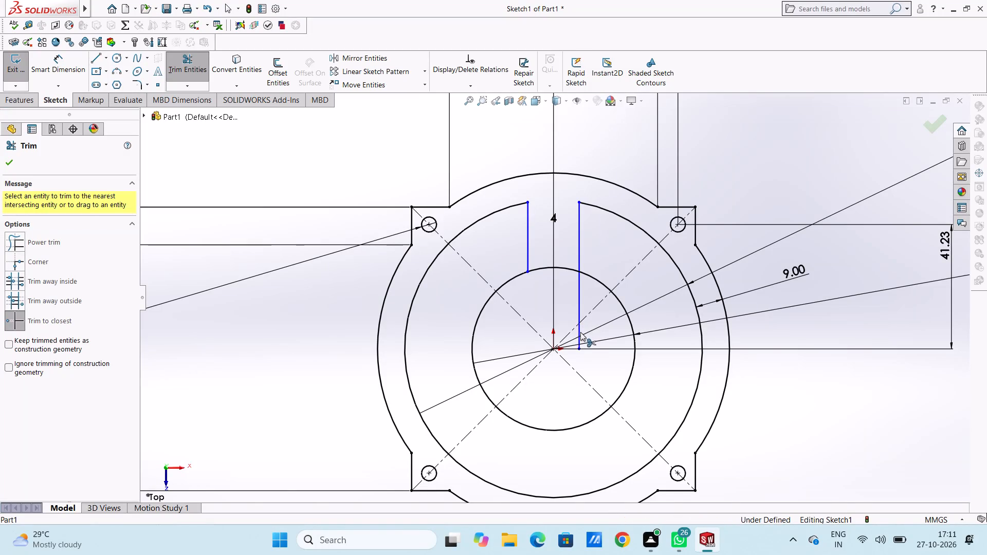
{"action": "left_click", "coordinate": [577, 305]}
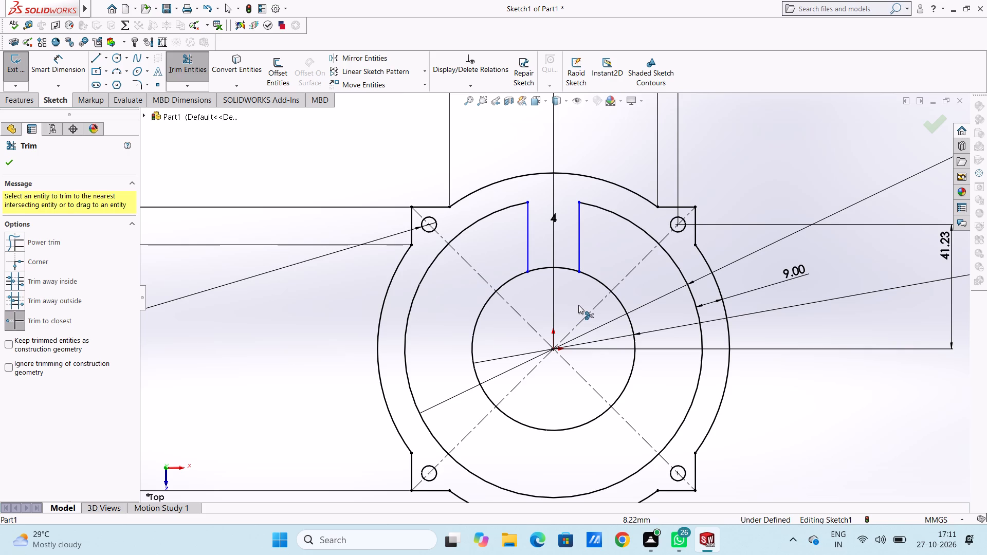
{"action": "scroll", "coordinate": [554, 275], "scroll_direction": "up", "scroll_amount": 2}
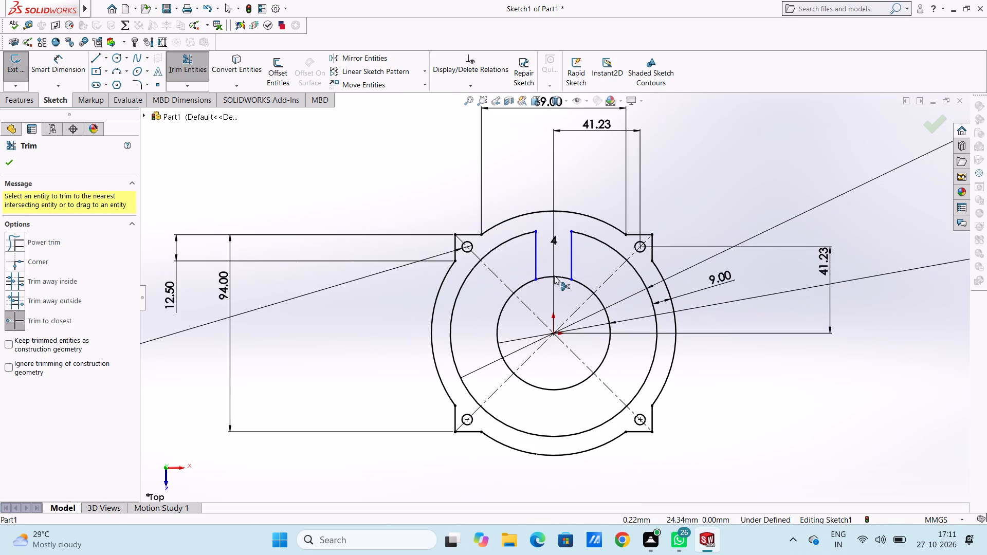
{"action": "scroll", "coordinate": [552, 278], "scroll_direction": "down", "scroll_amount": 1}
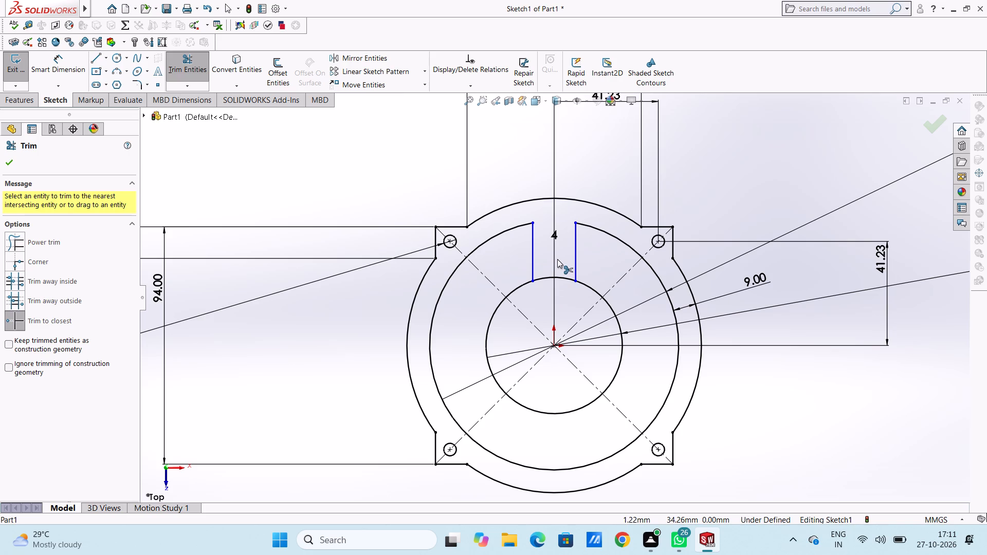
{"action": "scroll", "coordinate": [556, 262], "scroll_direction": "up", "scroll_amount": 1}
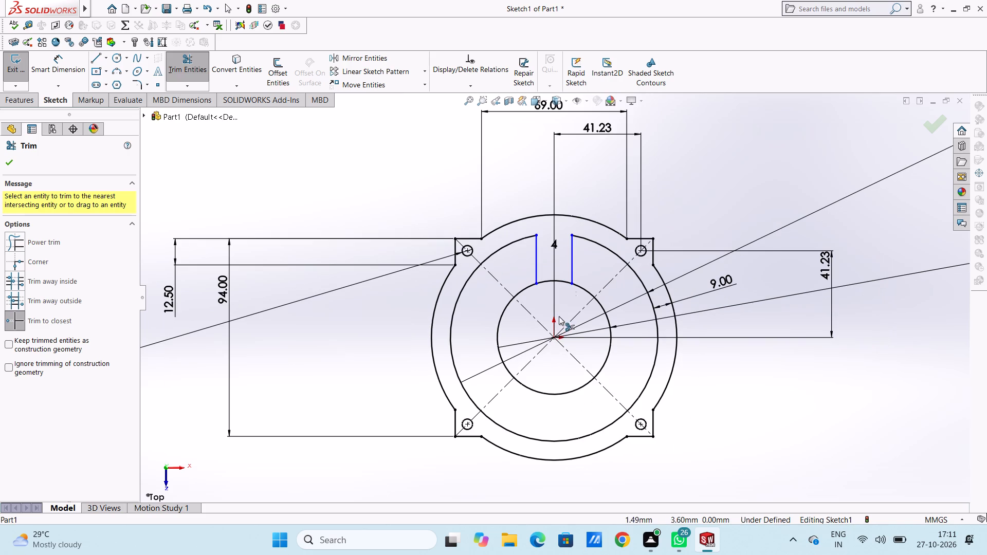
{"action": "scroll", "coordinate": [557, 265], "scroll_direction": "down", "scroll_amount": 2}
{"action": "left_click", "coordinate": [11, 165]}
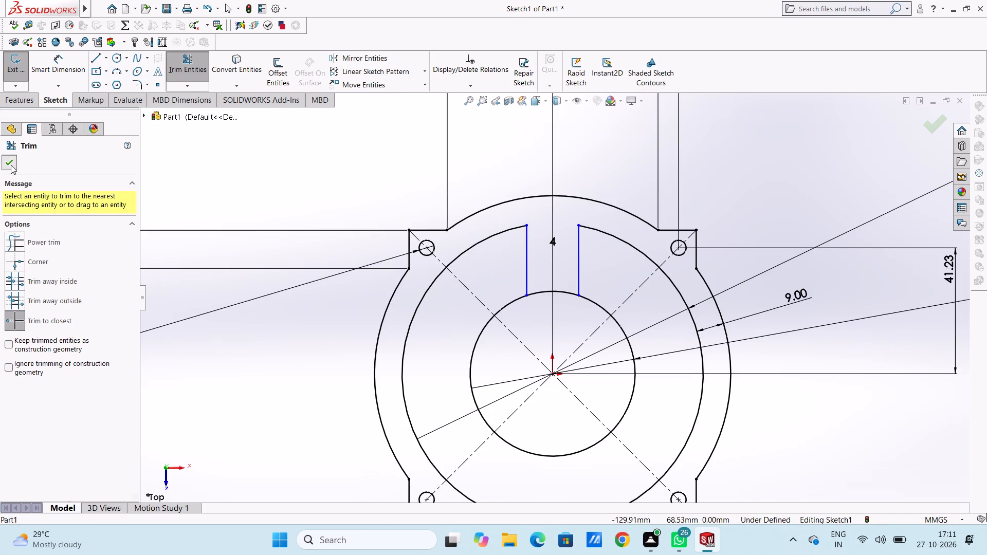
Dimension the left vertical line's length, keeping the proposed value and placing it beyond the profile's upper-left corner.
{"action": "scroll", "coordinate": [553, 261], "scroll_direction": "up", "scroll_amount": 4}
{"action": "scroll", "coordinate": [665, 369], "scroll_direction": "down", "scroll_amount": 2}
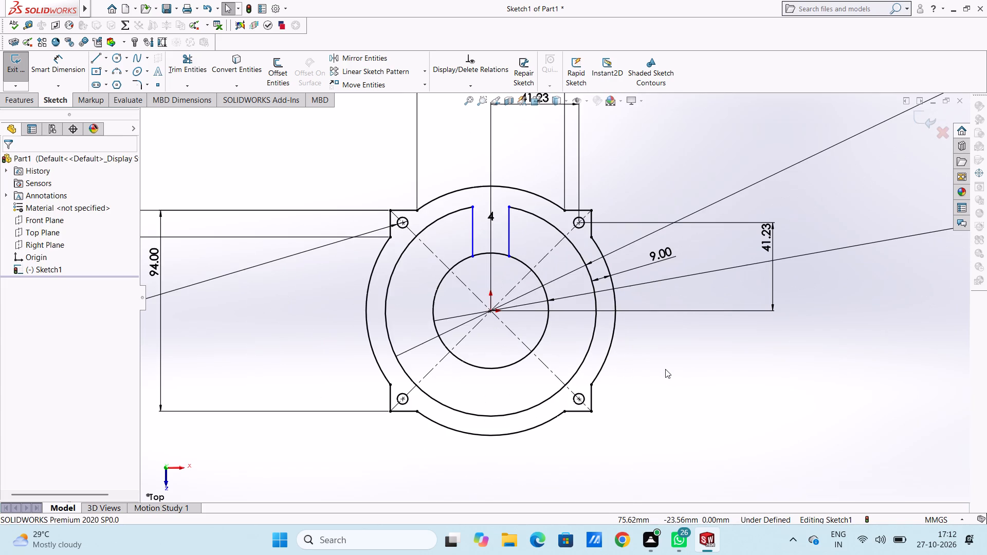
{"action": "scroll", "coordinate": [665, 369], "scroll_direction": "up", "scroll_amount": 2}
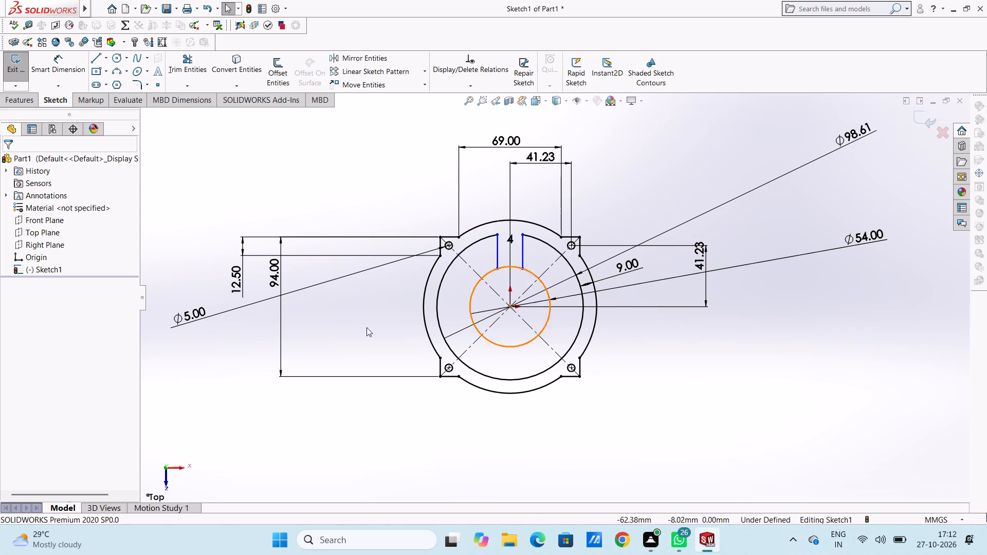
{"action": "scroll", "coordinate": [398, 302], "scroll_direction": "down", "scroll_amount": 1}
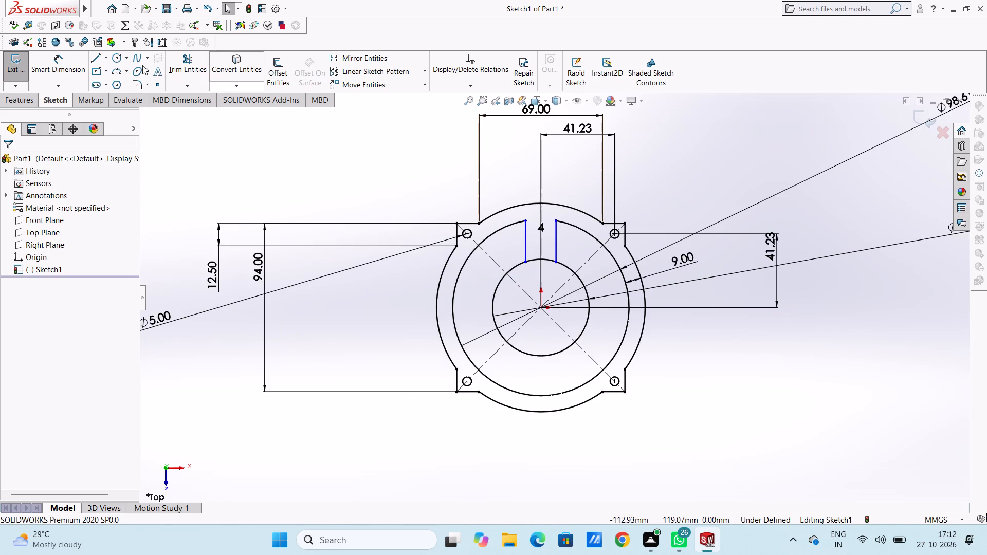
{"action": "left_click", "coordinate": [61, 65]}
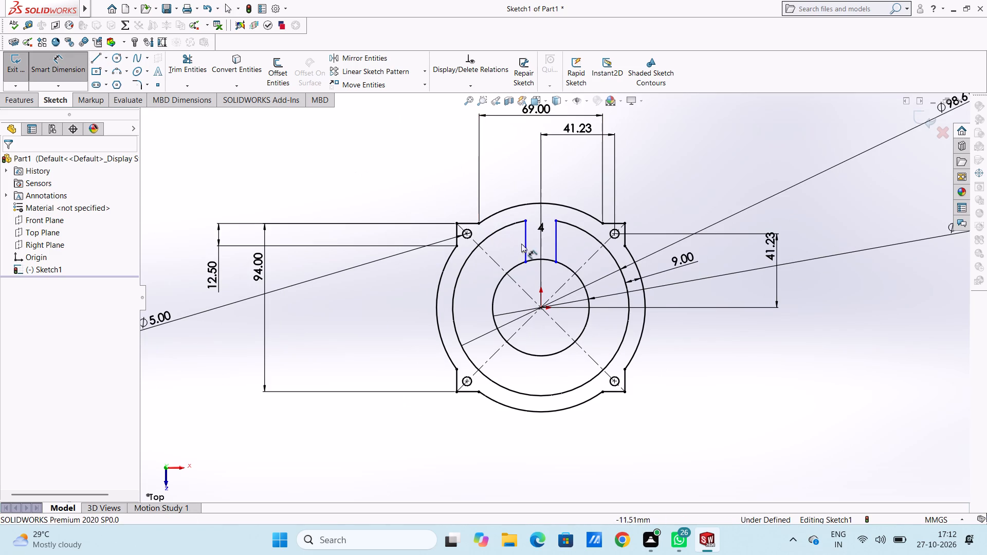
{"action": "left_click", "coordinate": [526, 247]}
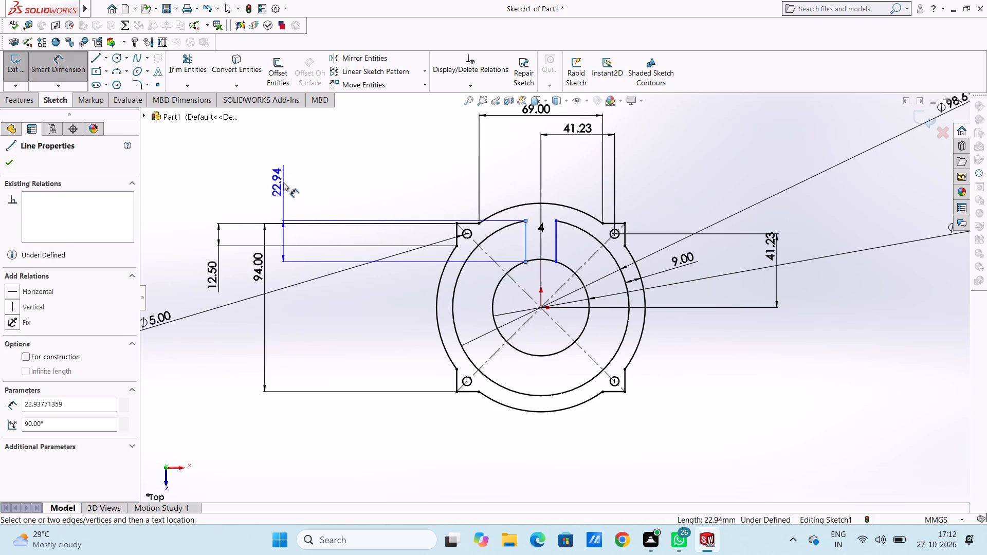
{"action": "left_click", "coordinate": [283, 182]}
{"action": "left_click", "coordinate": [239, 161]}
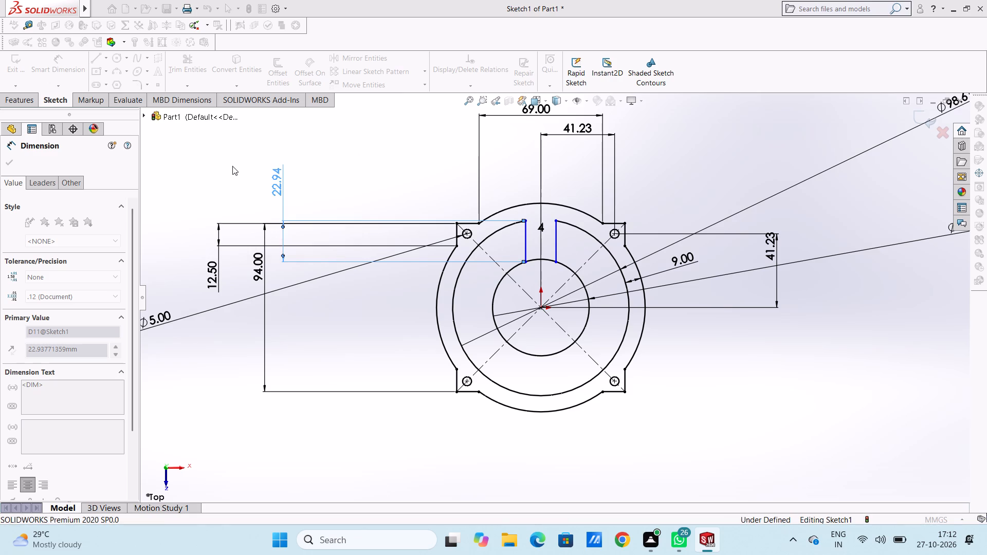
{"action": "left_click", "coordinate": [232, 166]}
Dimension the right vertical line's length, keeping the proposed value and placing it to the right of the profile.
{"action": "left_click", "coordinate": [554, 235]}
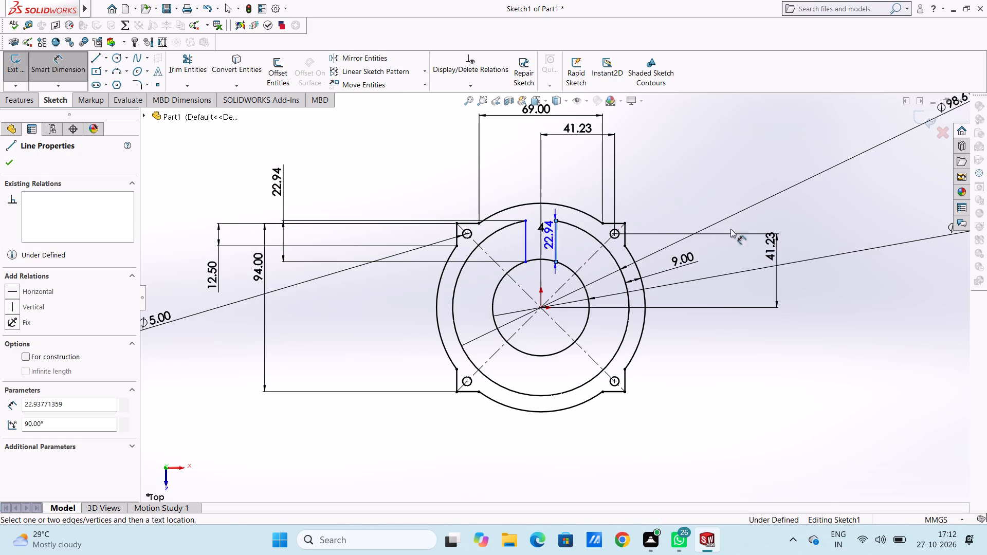
{"action": "left_click", "coordinate": [845, 223]}
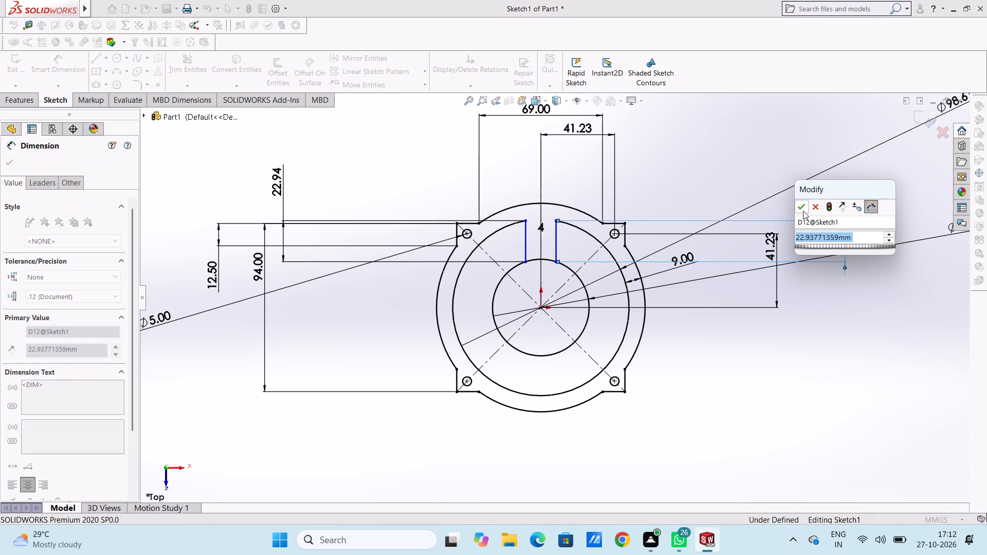
{"action": "left_click", "coordinate": [800, 207]}
{"action": "left_click", "coordinate": [721, 172]}
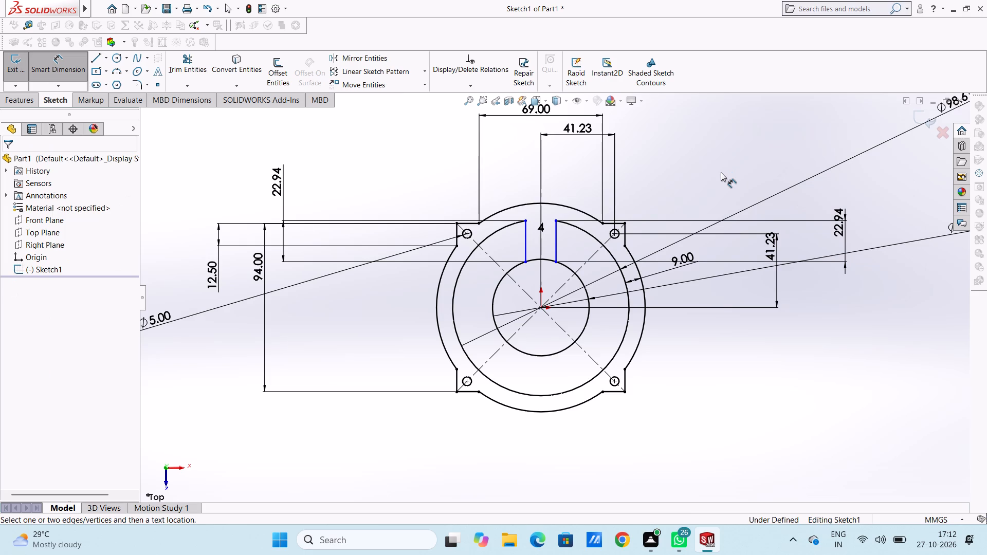
{"action": "key", "text": "Escape"}
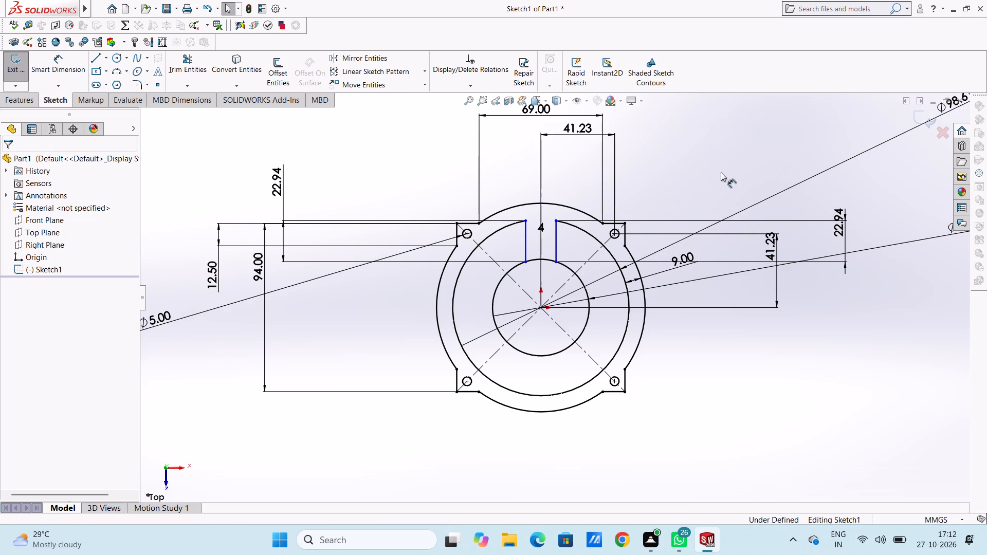
Add a Fix relation to the top endpoint of each vertical line, first the right one and after it the left one.
{"action": "left_click", "coordinate": [555, 221]}
{"action": "left_click", "coordinate": [6, 290]}
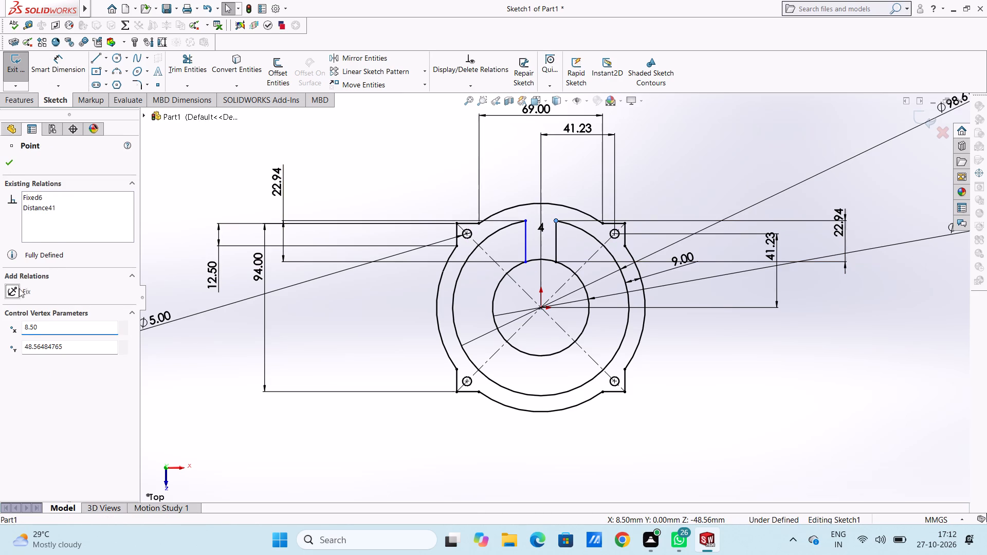
{"action": "left_click", "coordinate": [381, 157]}
{"action": "left_click", "coordinate": [525, 219]}
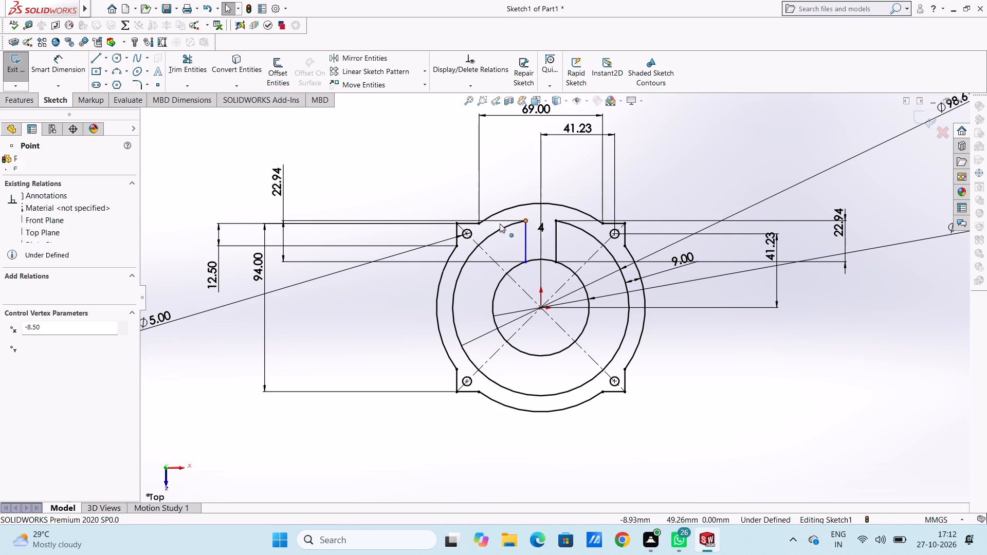
{"action": "left_click", "coordinate": [15, 292]}
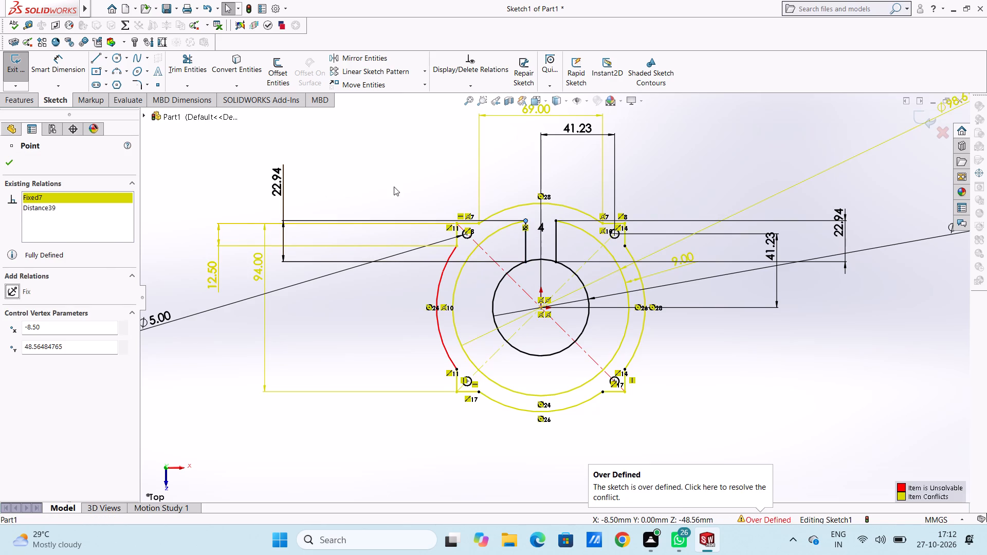
{"action": "left_click", "coordinate": [392, 178]}
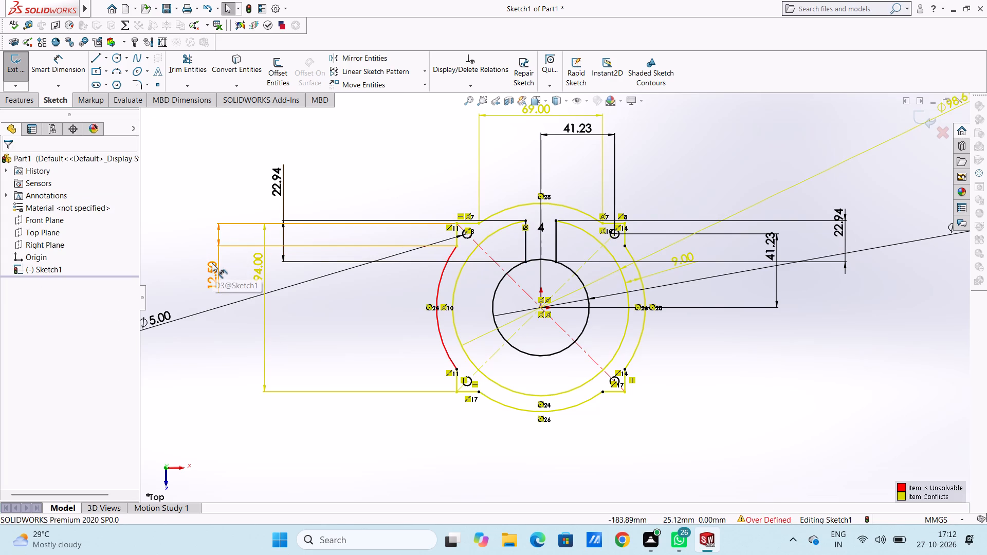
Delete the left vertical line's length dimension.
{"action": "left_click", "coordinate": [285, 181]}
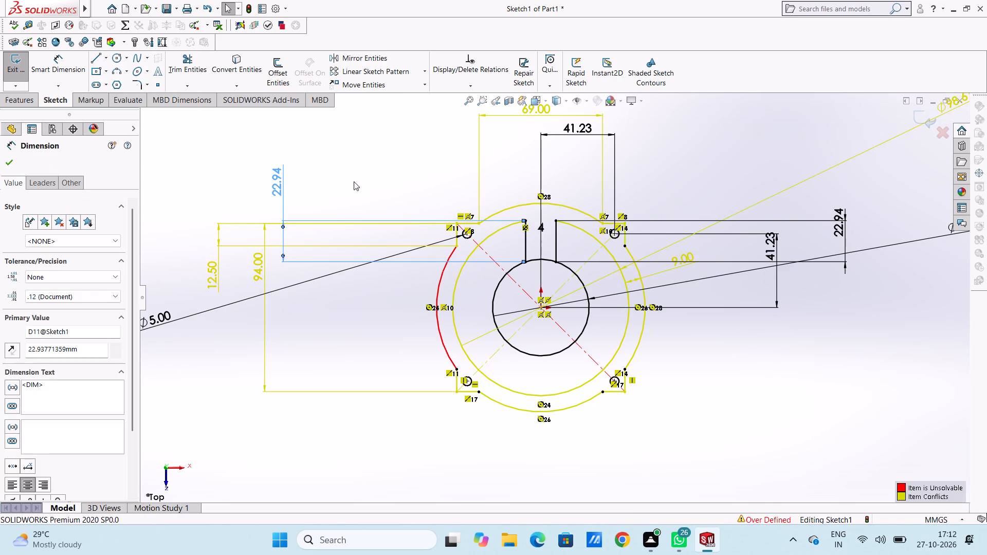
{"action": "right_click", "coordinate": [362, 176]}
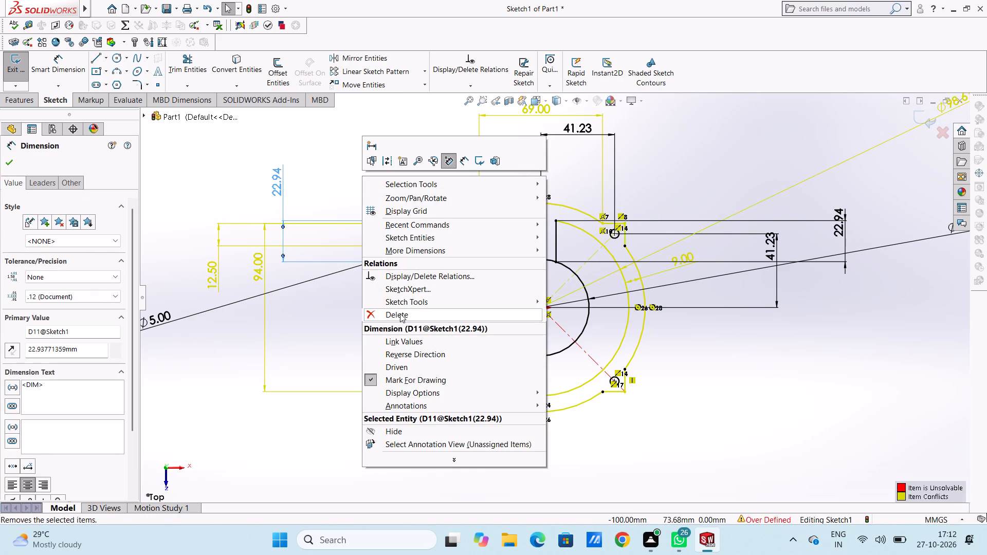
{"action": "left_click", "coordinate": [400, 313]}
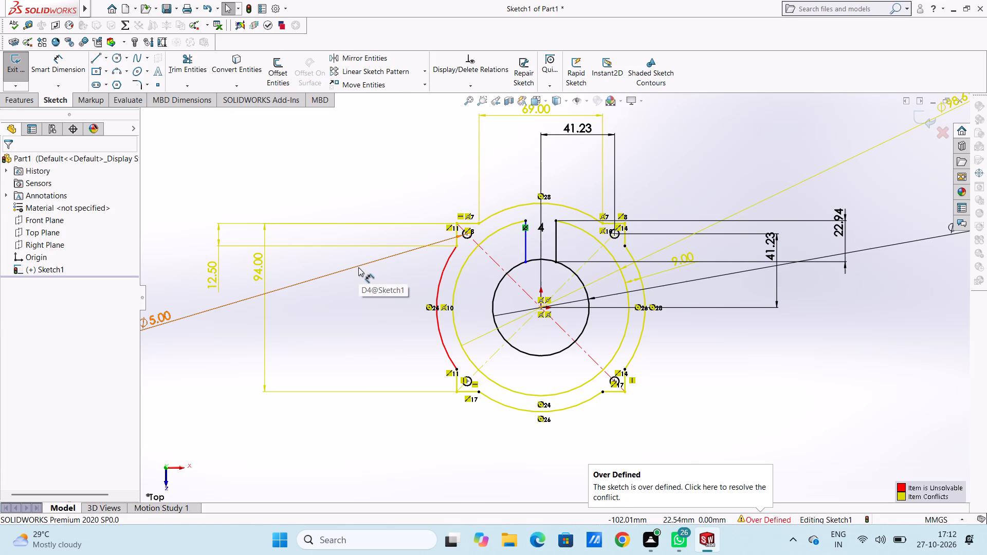
Delete the diameter dimension of the larger inner circle.
{"action": "scroll", "coordinate": [358, 267], "scroll_direction": "up", "scroll_amount": 3}
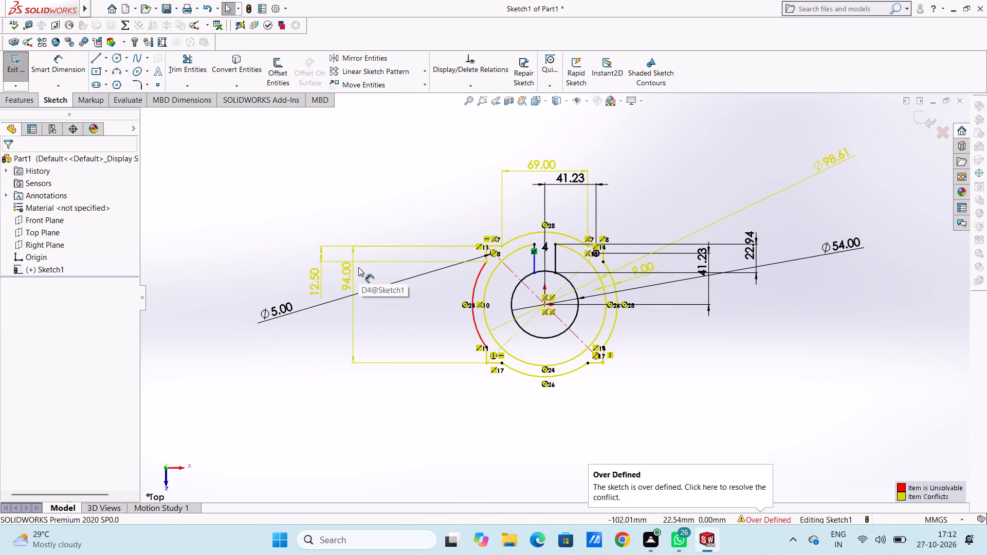
{"action": "scroll", "coordinate": [701, 240], "scroll_direction": "down", "scroll_amount": 2}
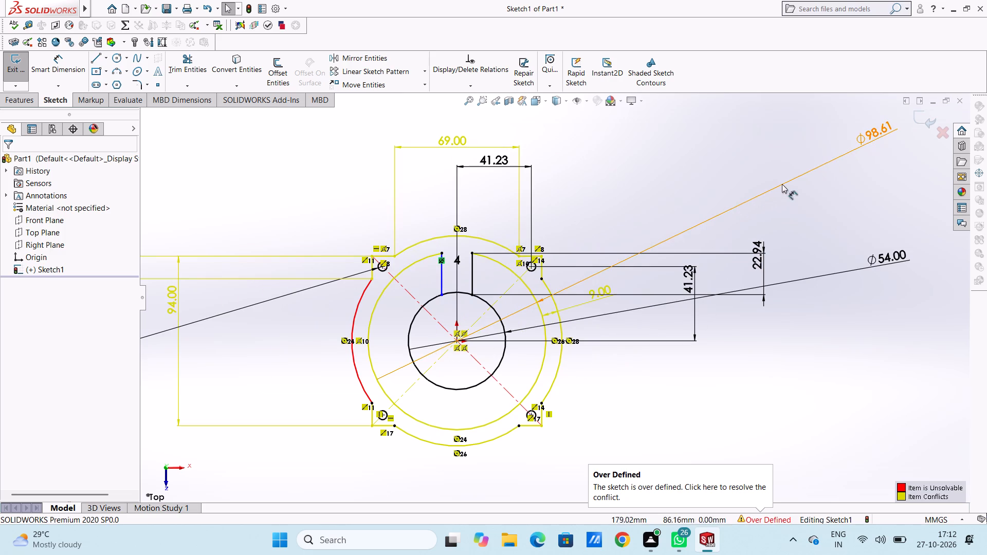
{"action": "left_click", "coordinate": [864, 141]}
{"action": "right_click", "coordinate": [706, 149]}
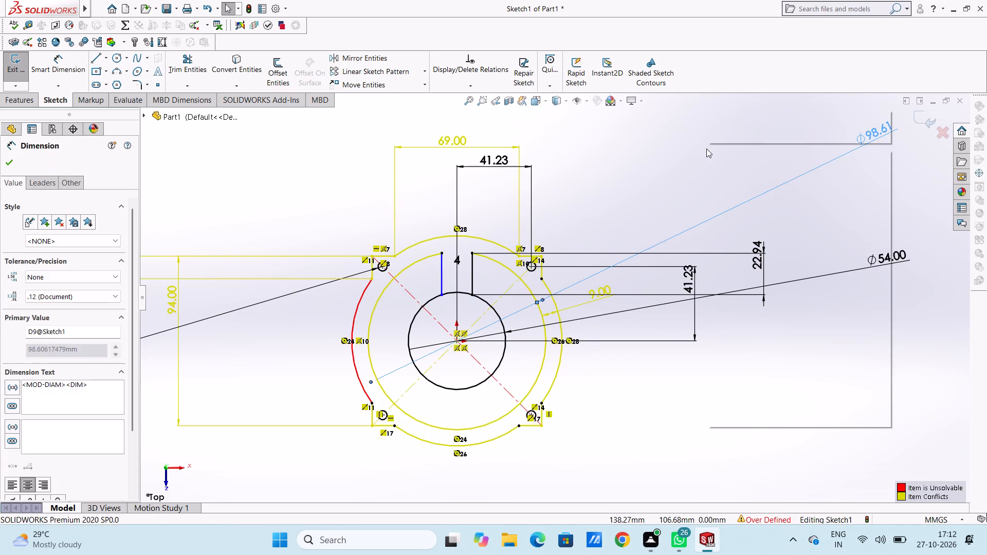
{"action": "left_click", "coordinate": [748, 286]}
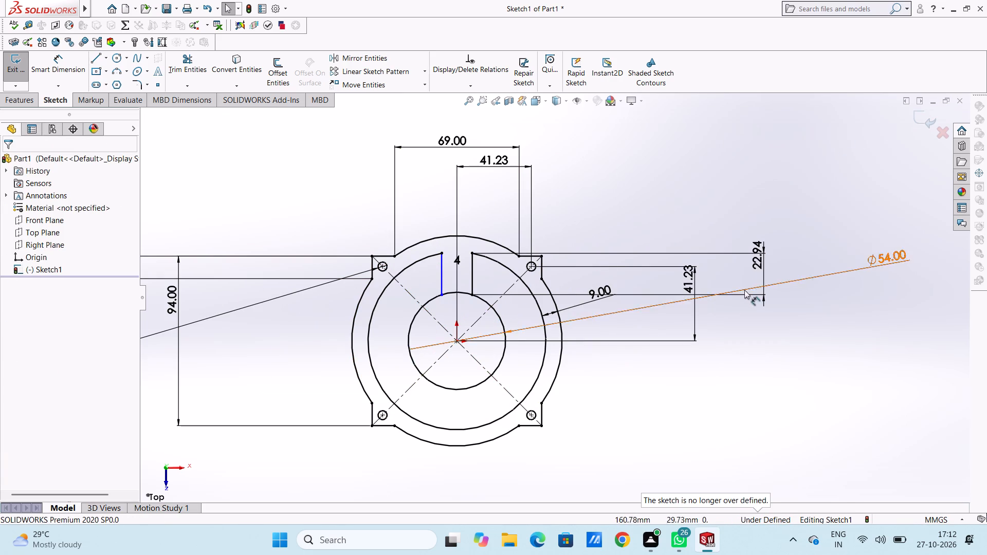
Reapply the Fix relation to the left vertical line's top endpoint.
{"action": "scroll", "coordinate": [452, 267], "scroll_direction": "up", "scroll_amount": 3}
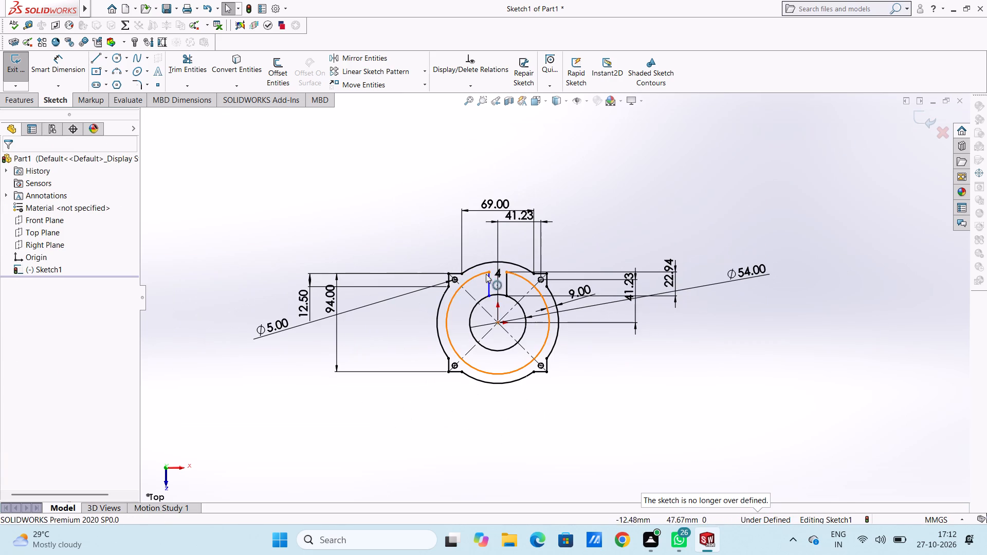
{"action": "scroll", "coordinate": [489, 284], "scroll_direction": "down", "scroll_amount": 4}
{"action": "left_click", "coordinate": [506, 264]}
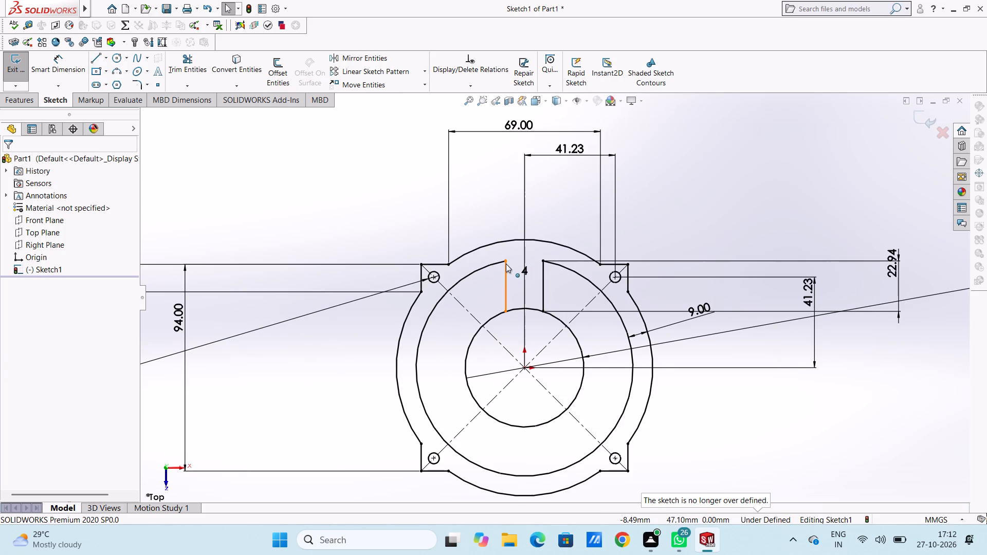
{"action": "left_click", "coordinate": [15, 291]}
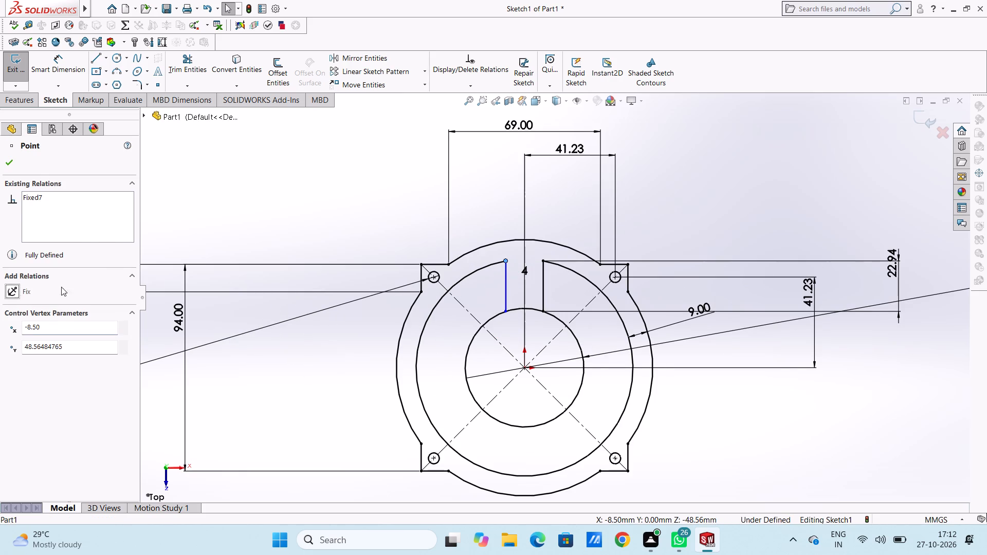
{"action": "left_click", "coordinate": [319, 216]}
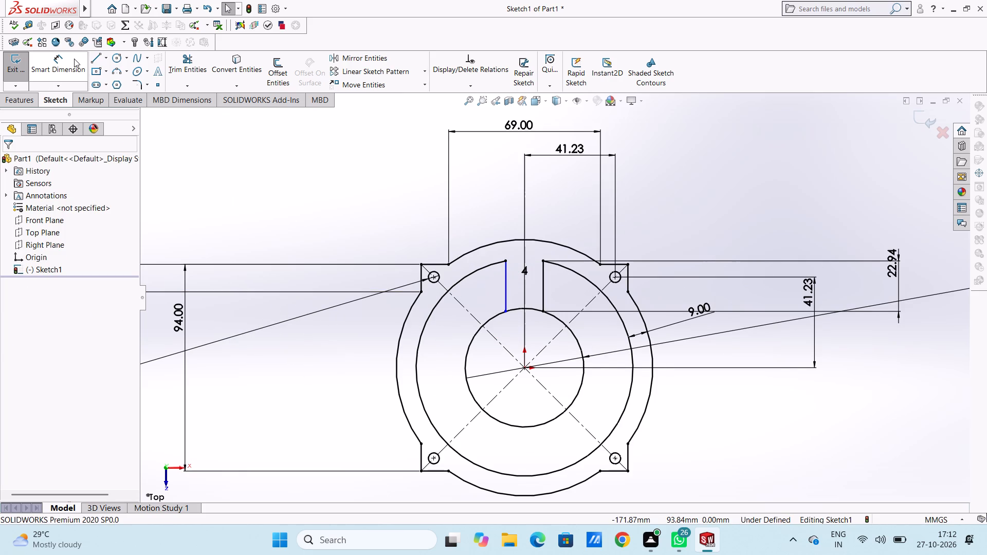
Dimension the length of the slot's left vertical line, accepting the value offered.
{"action": "left_click", "coordinate": [75, 59]}
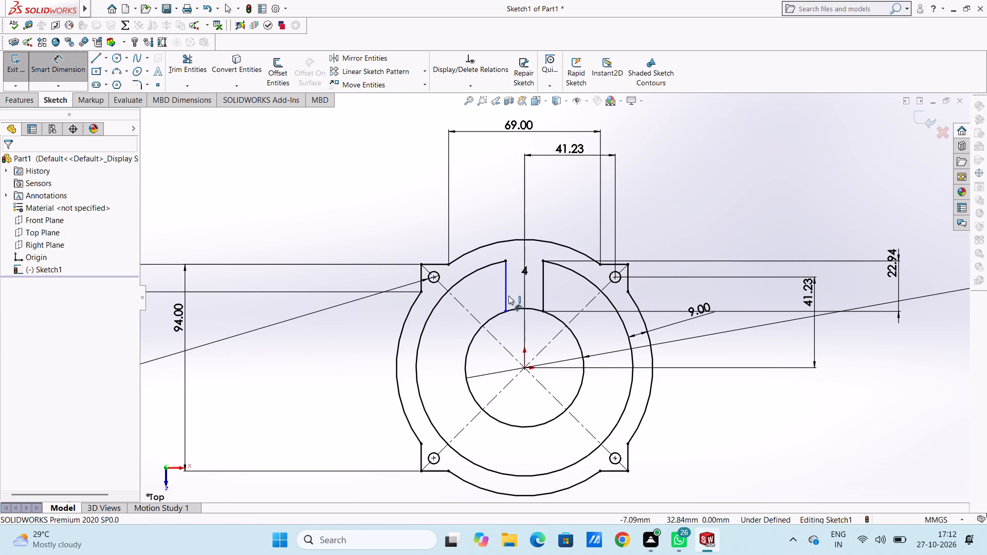
{"action": "left_click", "coordinate": [508, 295]}
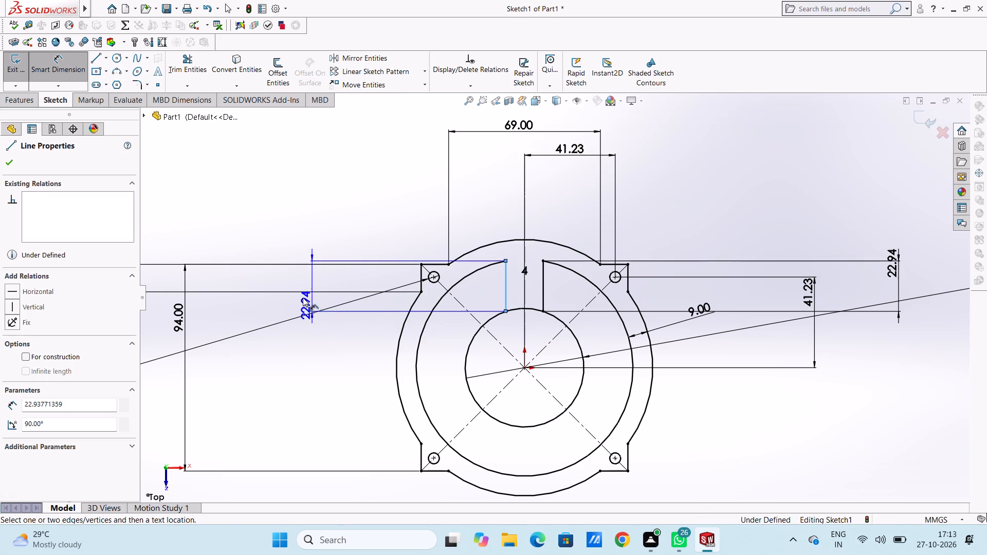
{"action": "left_click", "coordinate": [268, 305]}
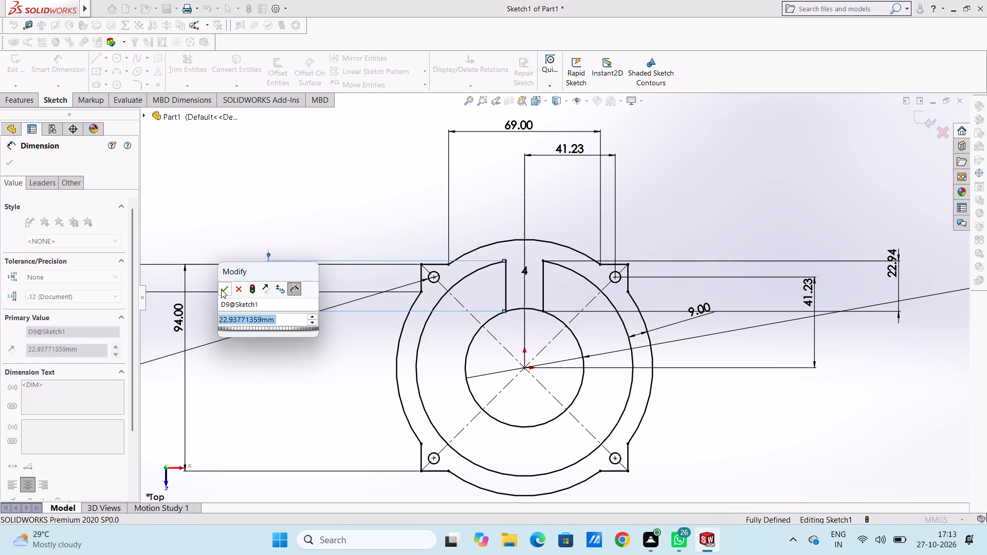
{"action": "left_click", "coordinate": [223, 288]}
{"action": "left_click", "coordinate": [311, 224]}
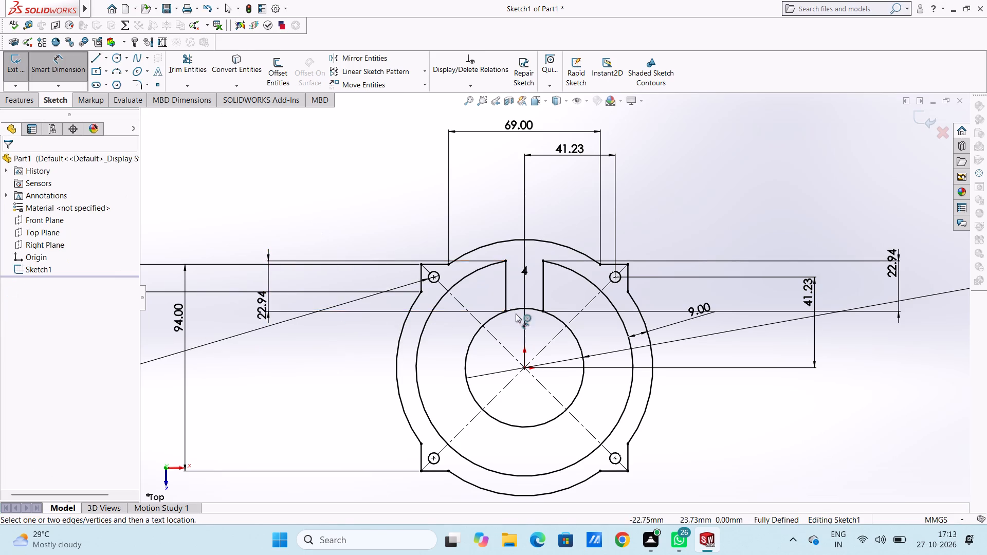
{"action": "scroll", "coordinate": [520, 313], "scroll_direction": "up", "scroll_amount": 2}
{"action": "scroll", "coordinate": [558, 324], "scroll_direction": "down", "scroll_amount": 2}
{"action": "left_click", "coordinate": [63, 65]}
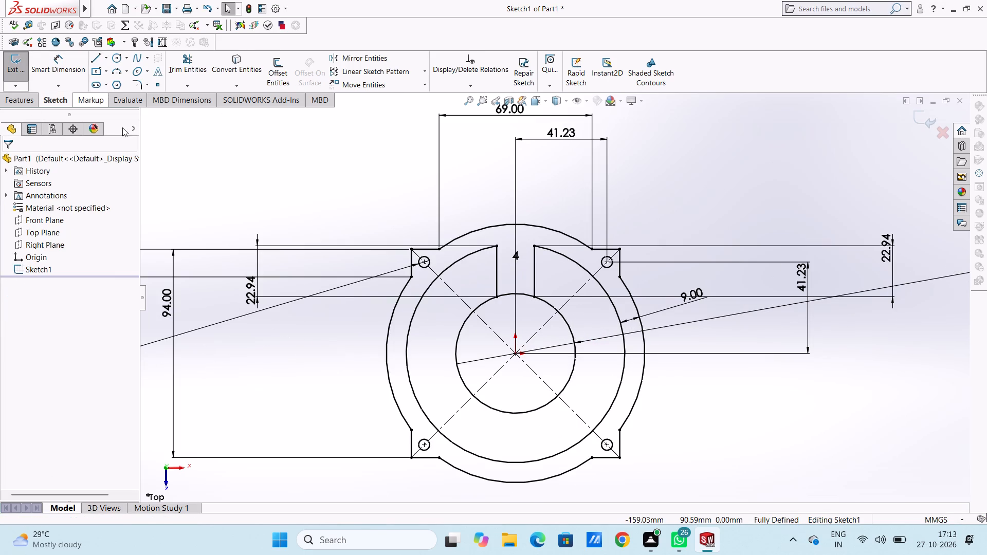
Circular-pattern the slot's two vertical lines about the origin with 4 equally spaced instances over 360 degrees.
{"action": "left_click", "coordinate": [498, 272]}
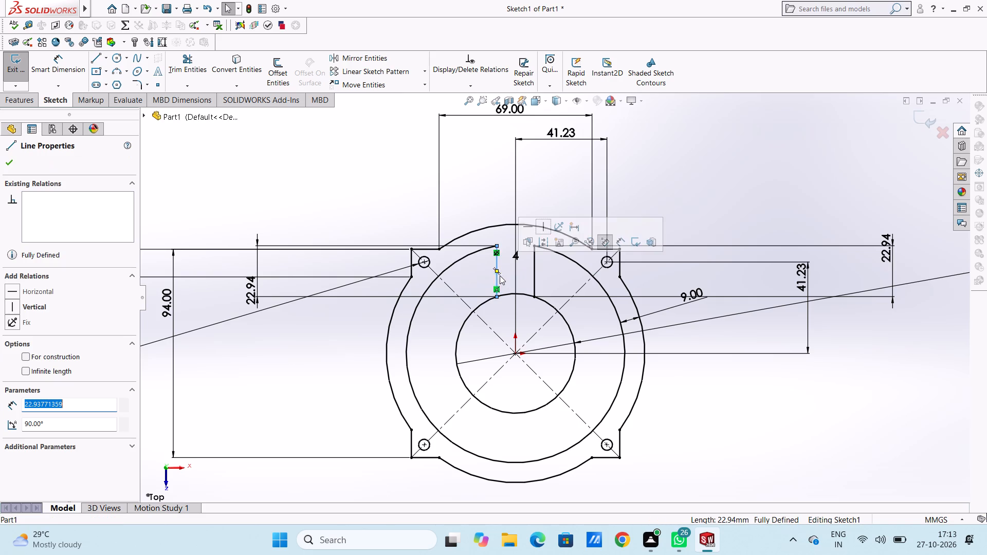
{"action": "left_click", "coordinate": [534, 282], "text": "ctrl"}
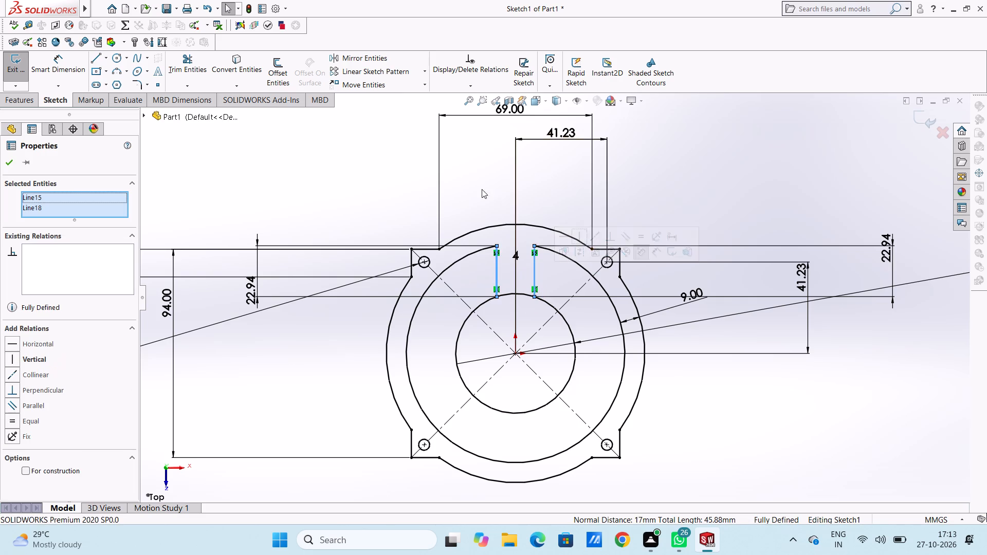
{"action": "left_click", "coordinate": [423, 75]}
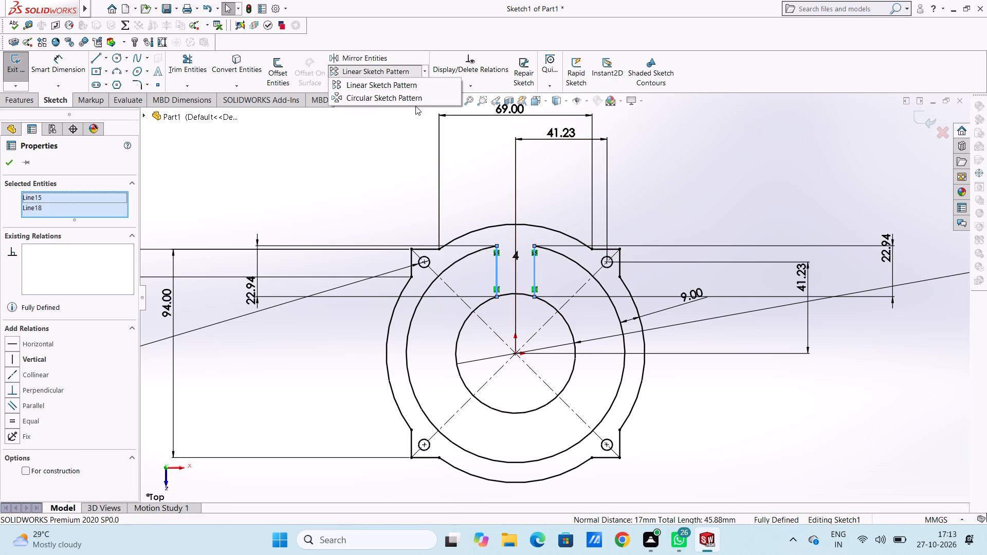
{"action": "left_click", "coordinate": [415, 103]}
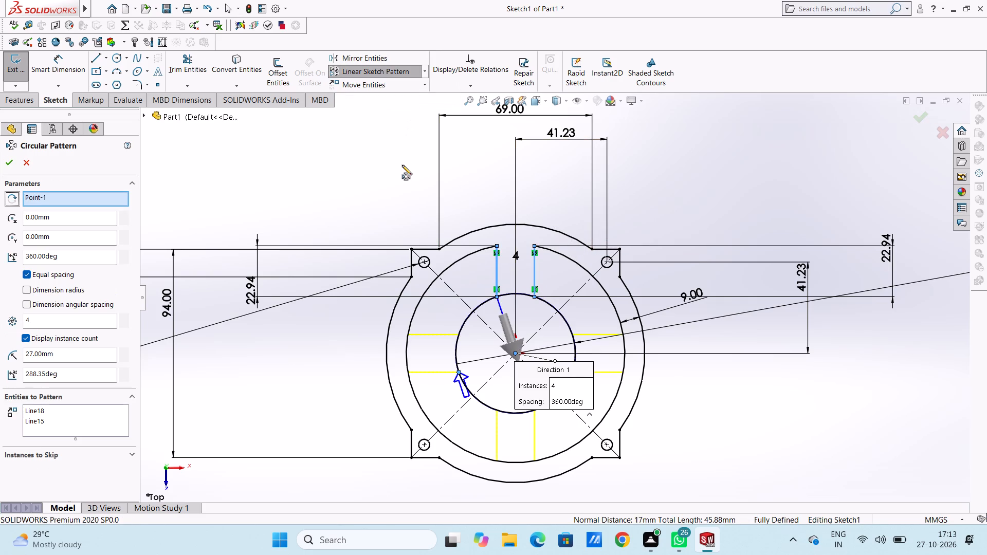
{"action": "left_click", "coordinate": [11, 165]}
{"action": "left_click", "coordinate": [391, 195]}
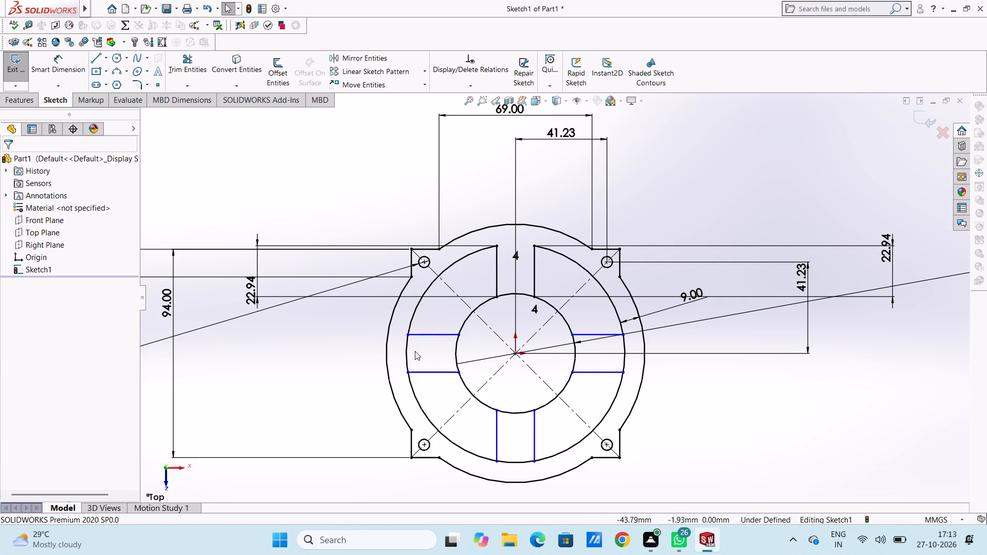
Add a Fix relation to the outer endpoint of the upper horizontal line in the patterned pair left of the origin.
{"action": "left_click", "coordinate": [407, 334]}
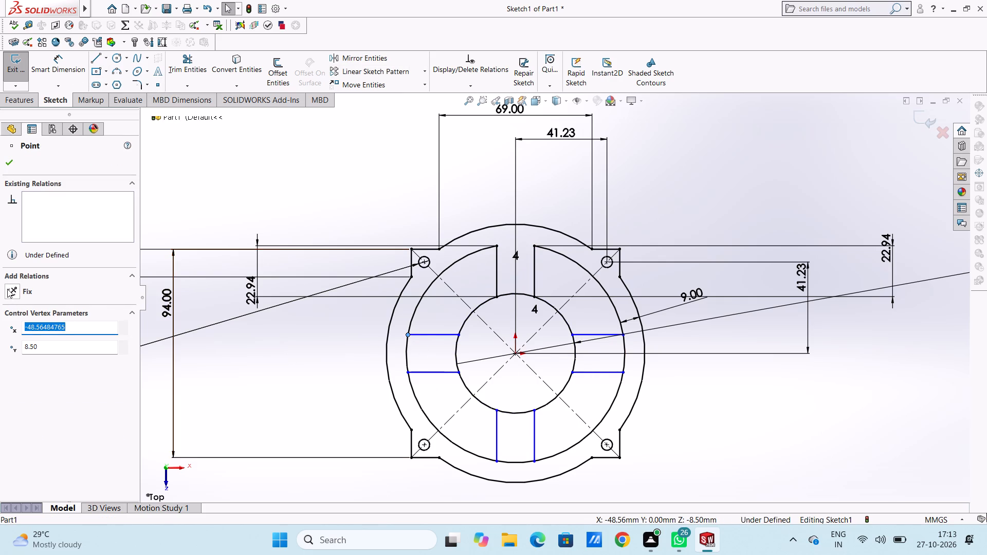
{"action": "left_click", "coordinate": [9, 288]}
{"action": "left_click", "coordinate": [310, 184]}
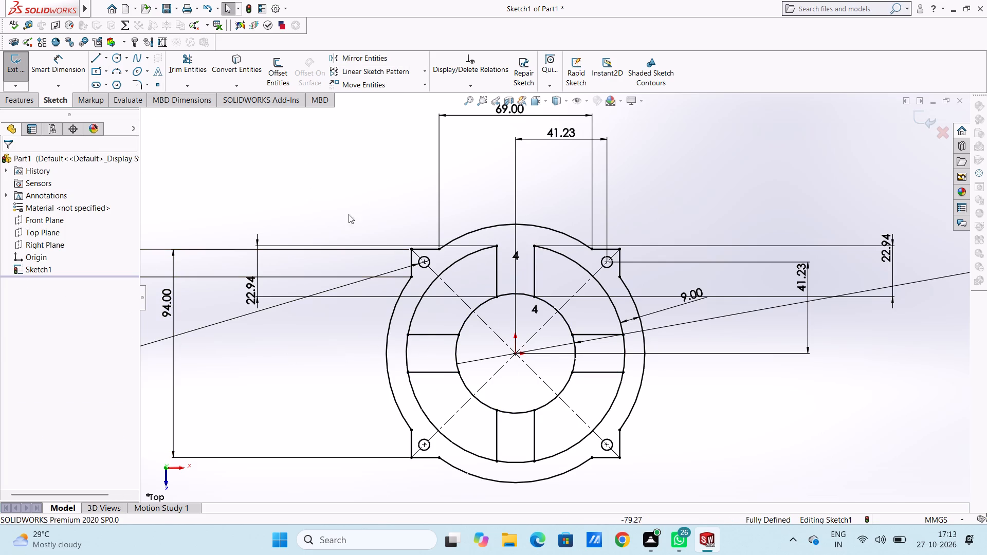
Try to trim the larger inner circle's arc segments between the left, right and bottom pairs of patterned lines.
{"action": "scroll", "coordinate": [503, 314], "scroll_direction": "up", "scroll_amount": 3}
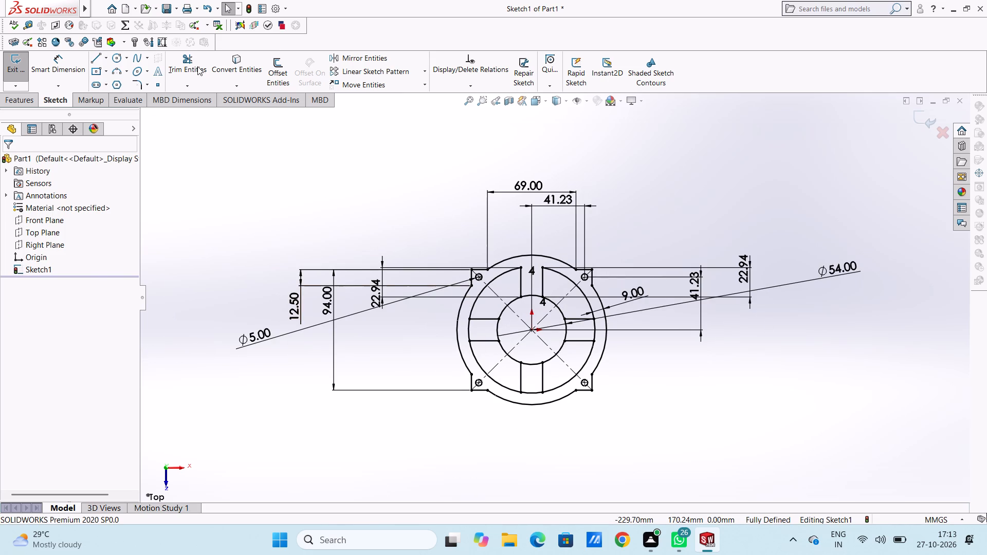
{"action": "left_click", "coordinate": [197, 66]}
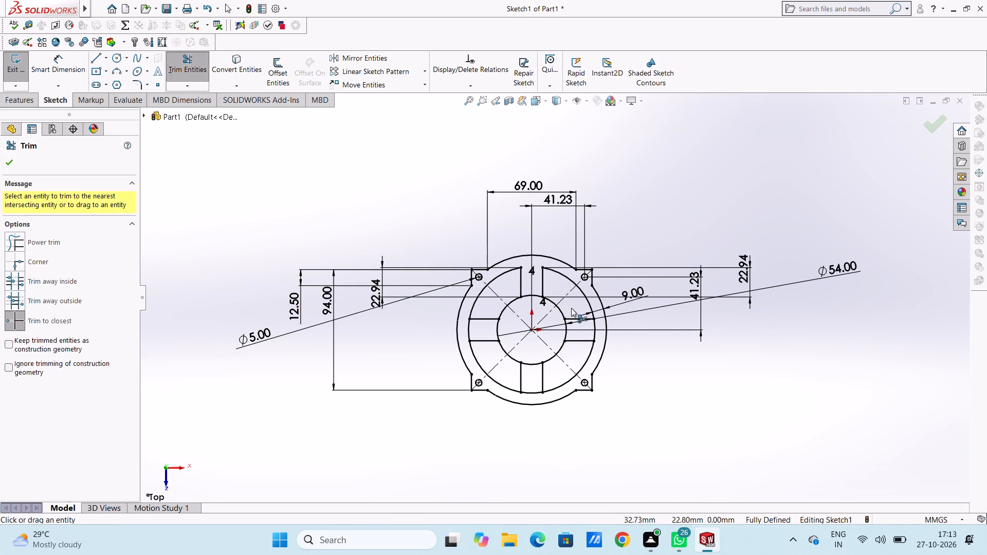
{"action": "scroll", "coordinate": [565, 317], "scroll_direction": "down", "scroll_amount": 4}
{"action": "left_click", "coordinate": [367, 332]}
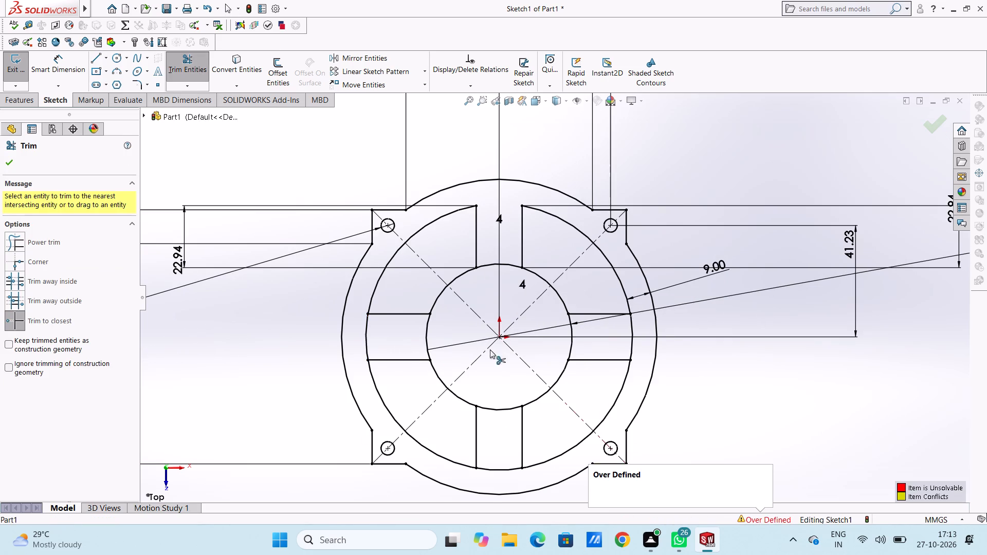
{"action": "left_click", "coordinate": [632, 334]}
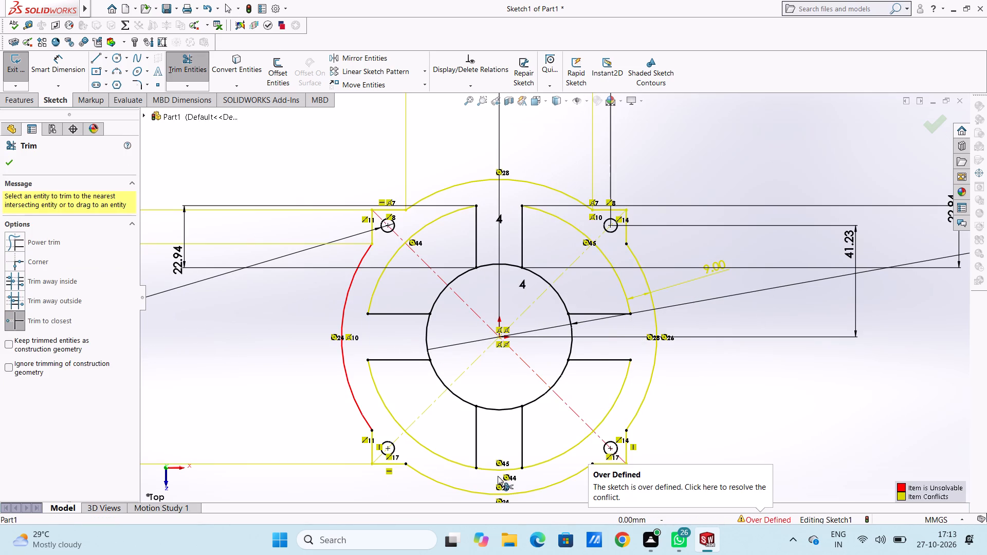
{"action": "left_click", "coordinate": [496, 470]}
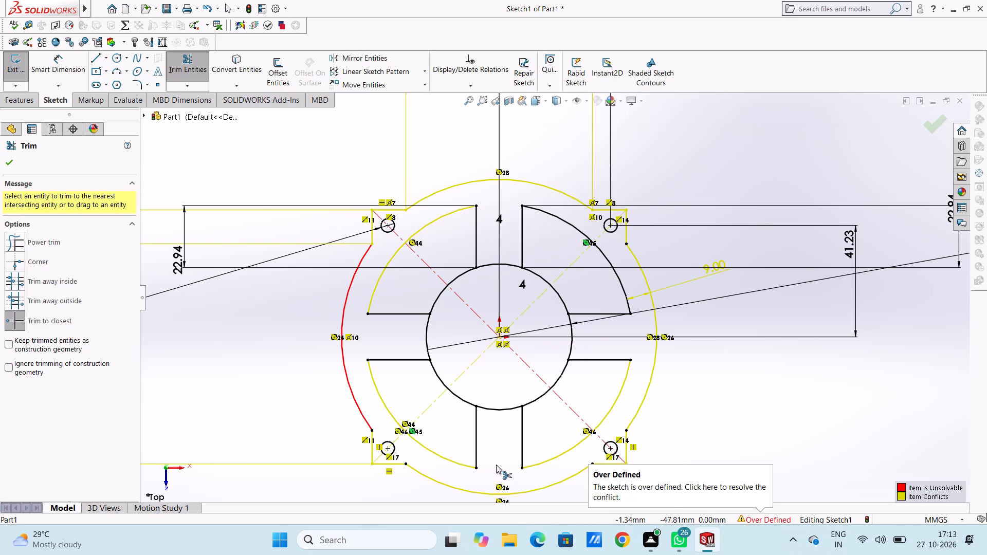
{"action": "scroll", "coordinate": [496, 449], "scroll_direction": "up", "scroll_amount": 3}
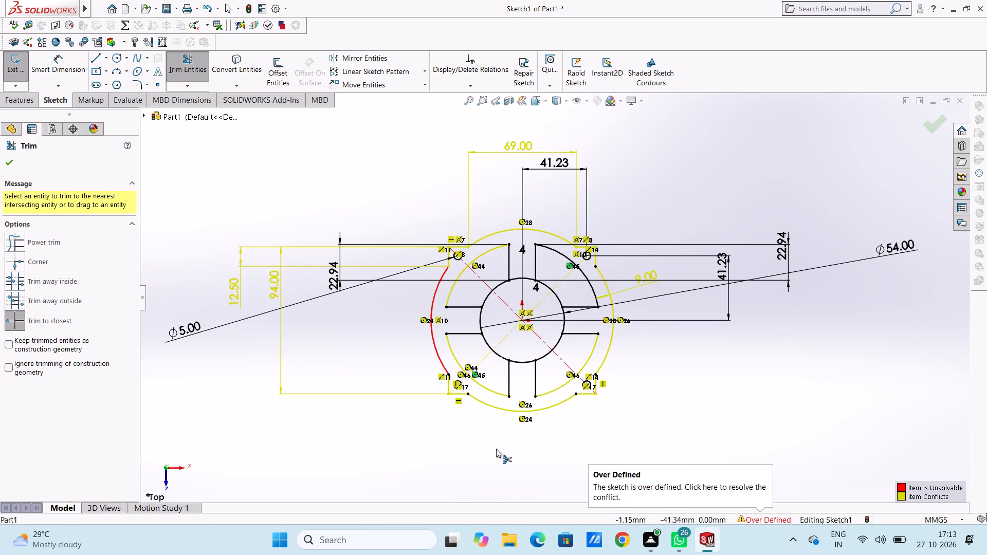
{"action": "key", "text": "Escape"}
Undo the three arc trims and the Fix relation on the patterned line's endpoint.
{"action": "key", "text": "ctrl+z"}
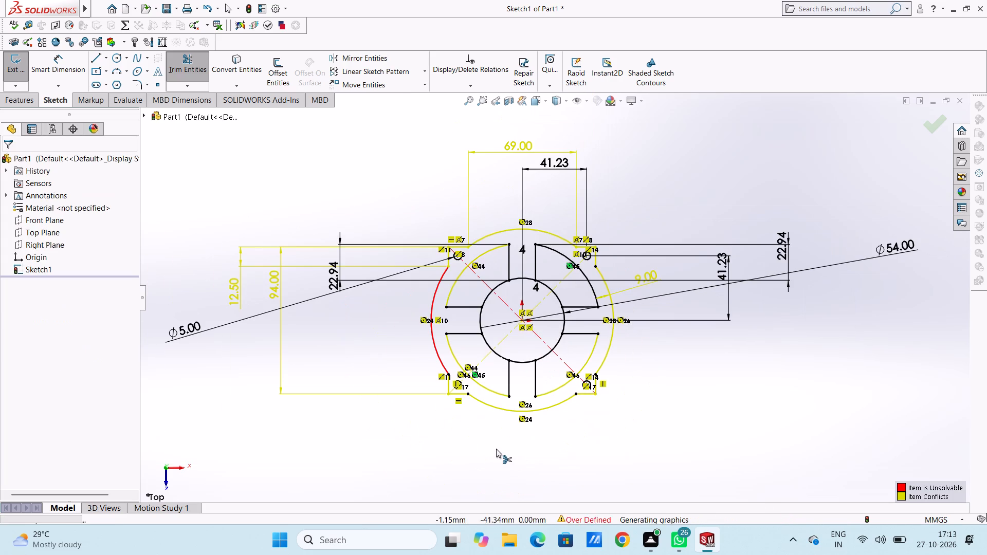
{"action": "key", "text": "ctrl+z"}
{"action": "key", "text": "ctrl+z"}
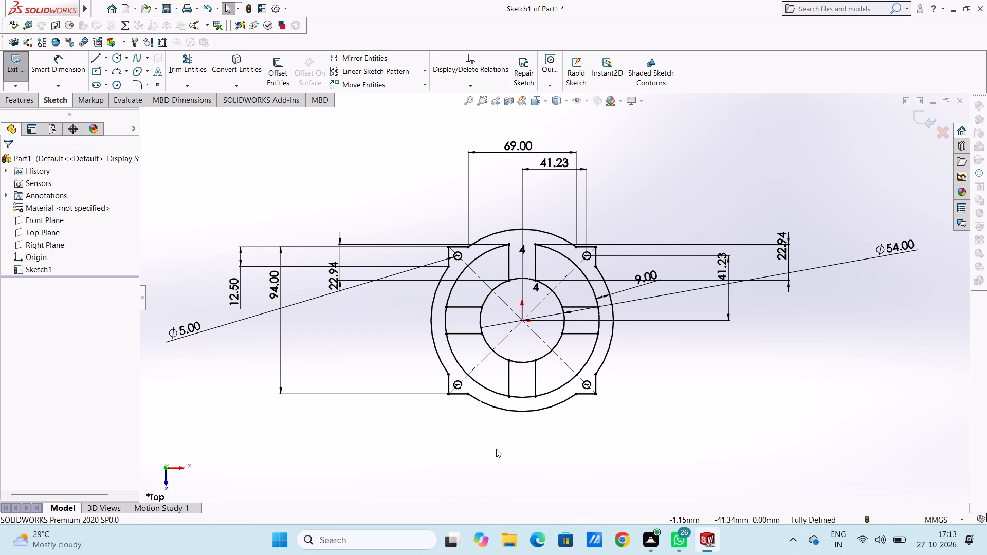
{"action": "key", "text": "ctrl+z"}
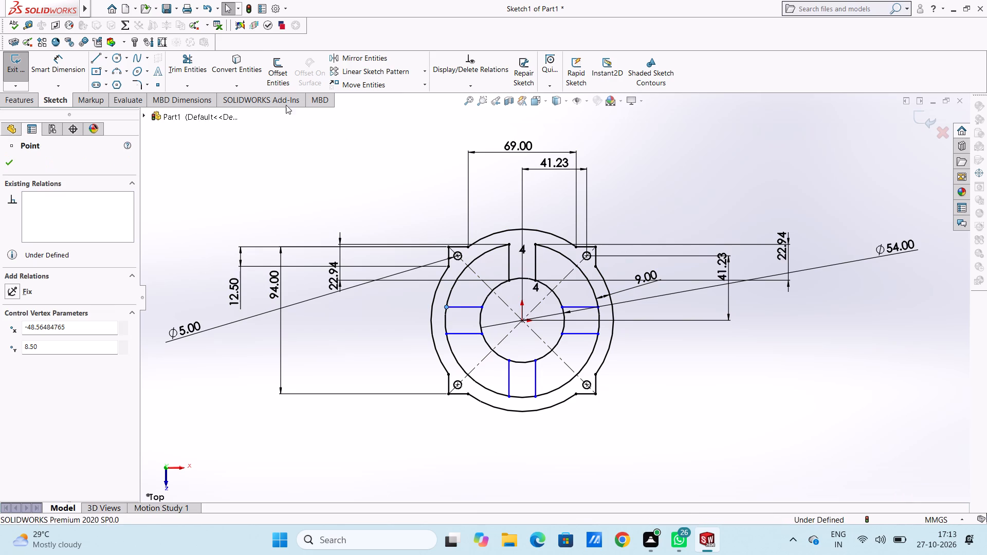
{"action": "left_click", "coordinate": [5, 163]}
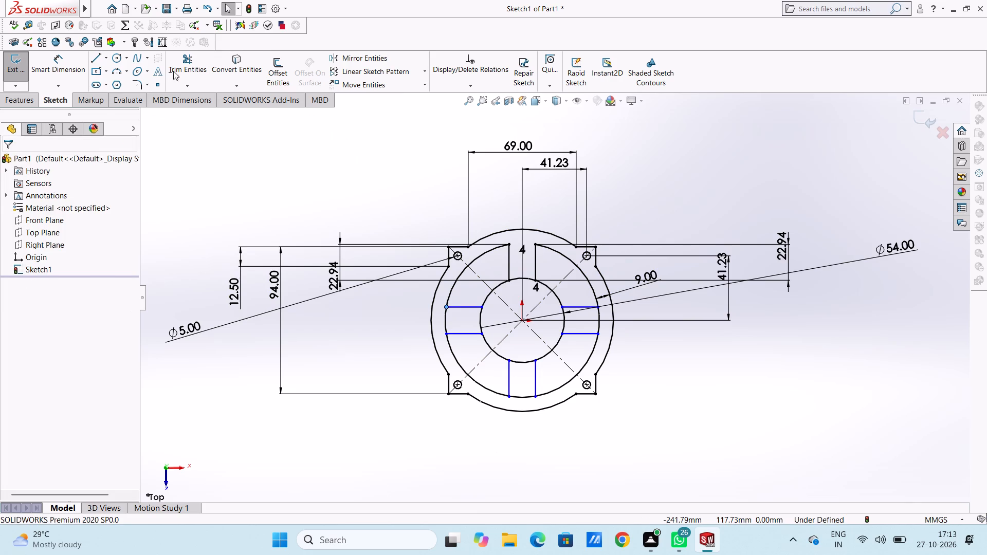
Trim the larger inner circle's arc segments between the left, bottom and right pairs of patterned lines using Trim to closest.
{"action": "left_click", "coordinate": [181, 65]}
{"action": "left_click", "coordinate": [447, 320]}
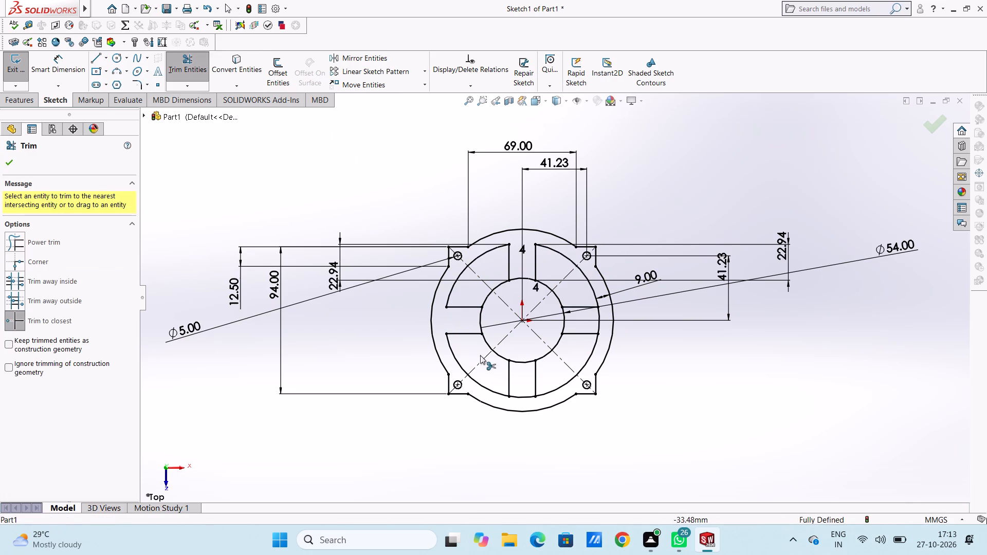
{"action": "left_click", "coordinate": [515, 399]}
{"action": "left_click", "coordinate": [599, 324]}
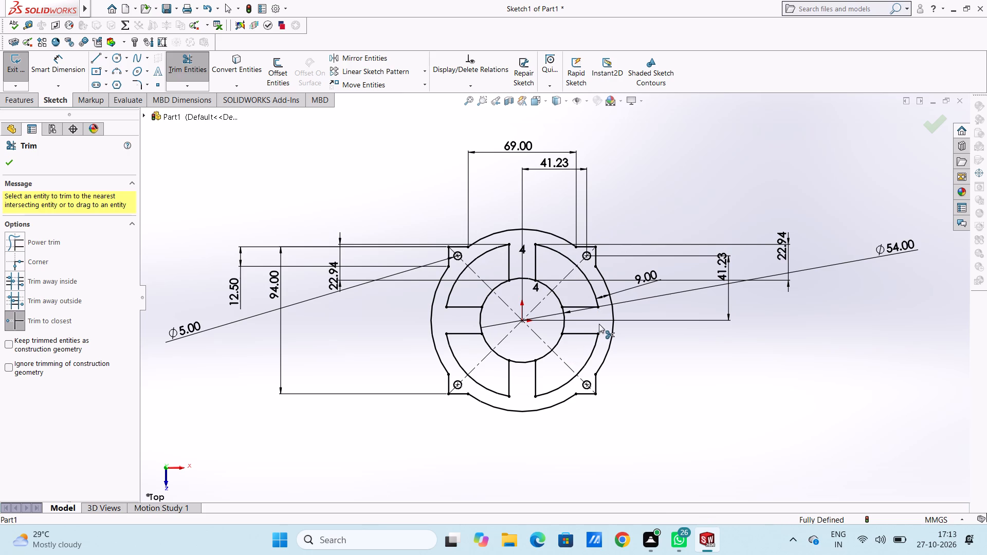
{"action": "scroll", "coordinate": [597, 322], "scroll_direction": "up", "scroll_amount": 2}
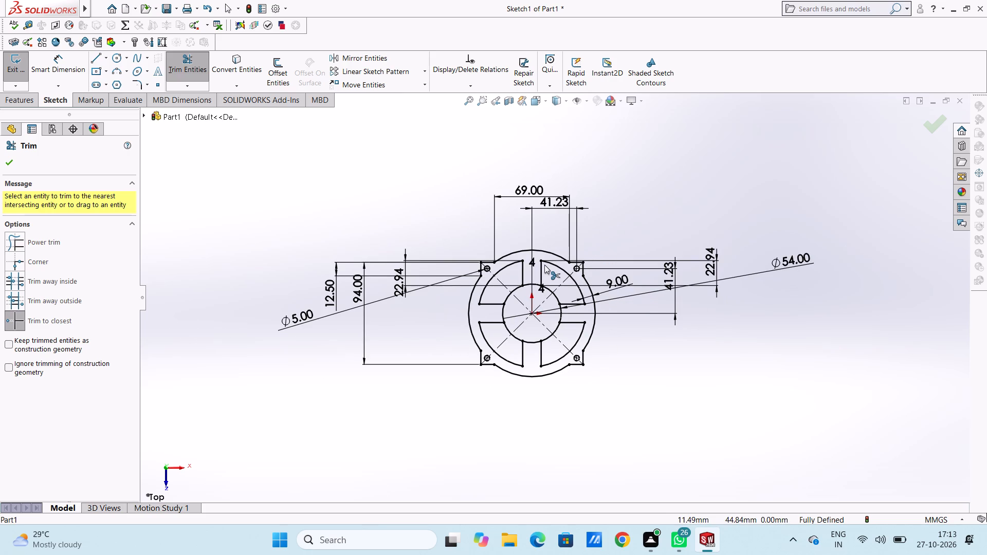
{"action": "scroll", "coordinate": [544, 265], "scroll_direction": "down", "scroll_amount": 3}
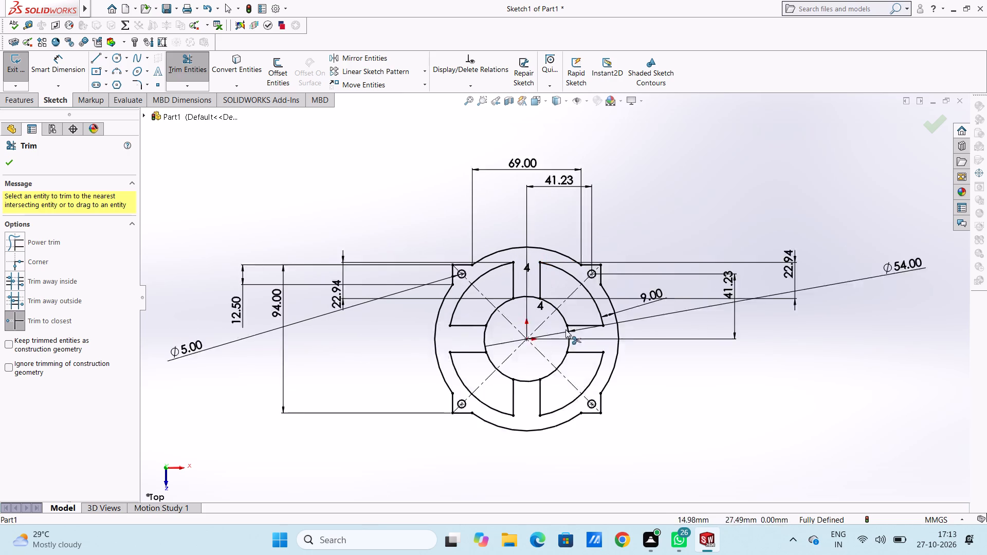
{"action": "scroll", "coordinate": [580, 403], "scroll_direction": "up", "scroll_amount": 2}
{"action": "scroll", "coordinate": [577, 369], "scroll_direction": "down", "scroll_amount": 1}
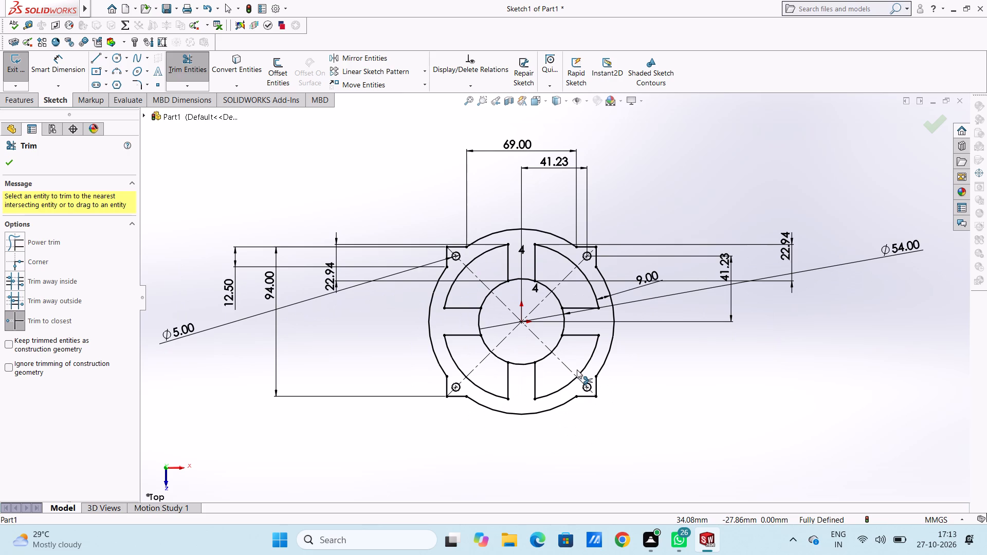
{"action": "left_click", "coordinate": [8, 166]}
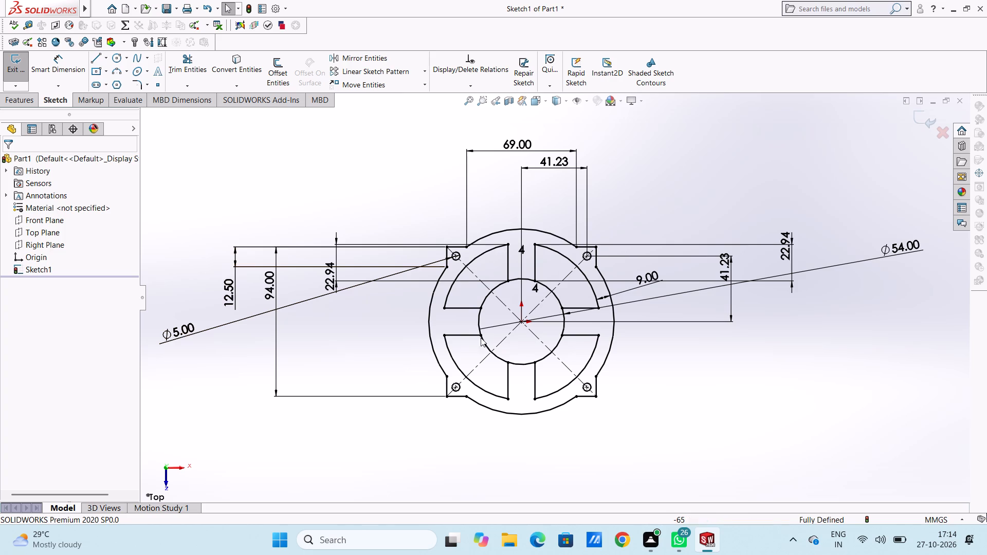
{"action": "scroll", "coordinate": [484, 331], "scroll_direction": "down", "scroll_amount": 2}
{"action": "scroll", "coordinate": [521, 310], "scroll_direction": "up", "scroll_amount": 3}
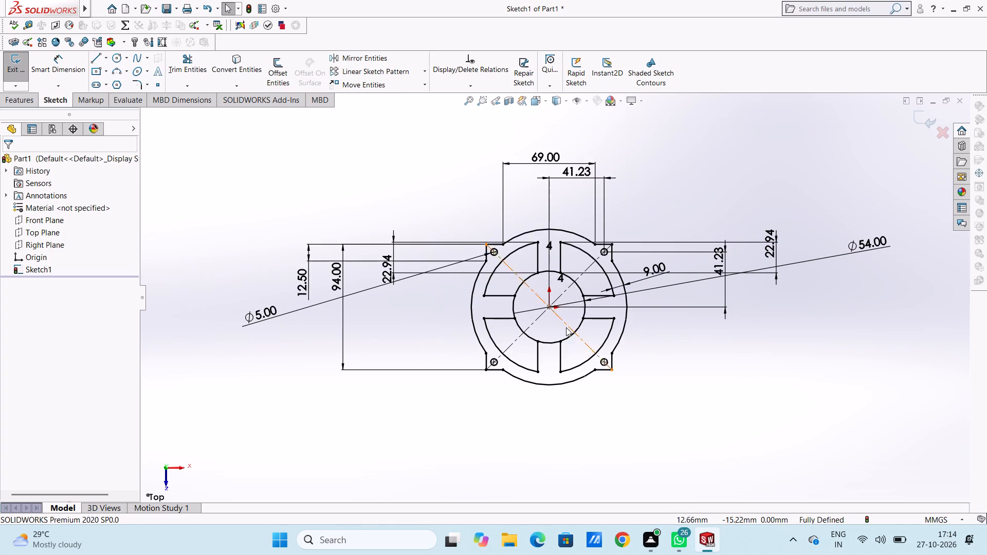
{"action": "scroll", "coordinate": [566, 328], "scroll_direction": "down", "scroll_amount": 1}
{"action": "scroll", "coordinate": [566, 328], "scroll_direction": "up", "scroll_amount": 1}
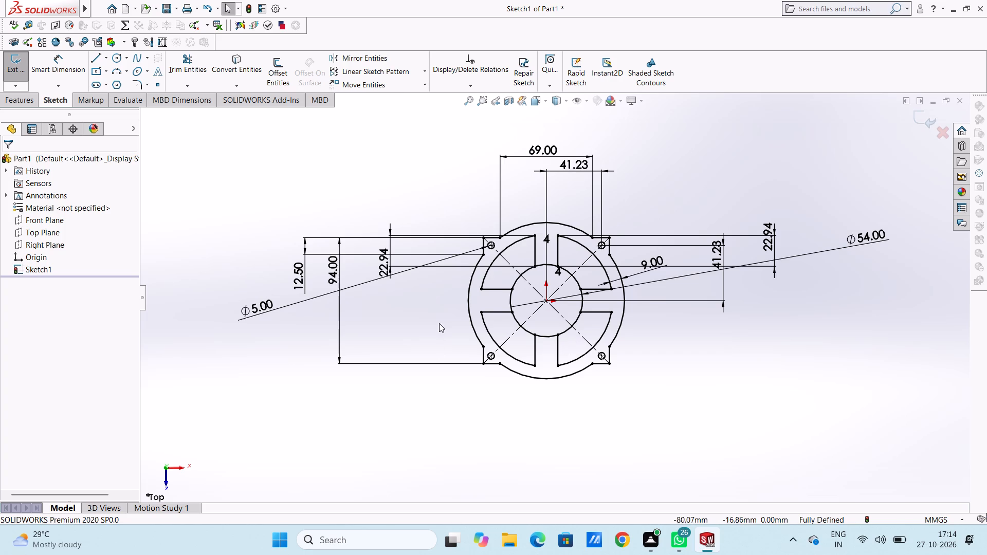
Extrude the sketch's frame-and-arms region and central disc region together as a Blind boss 3 mm deep.
{"action": "middle_click_drag", "start_coordinate": [437, 323], "coordinate": [407, 299]}
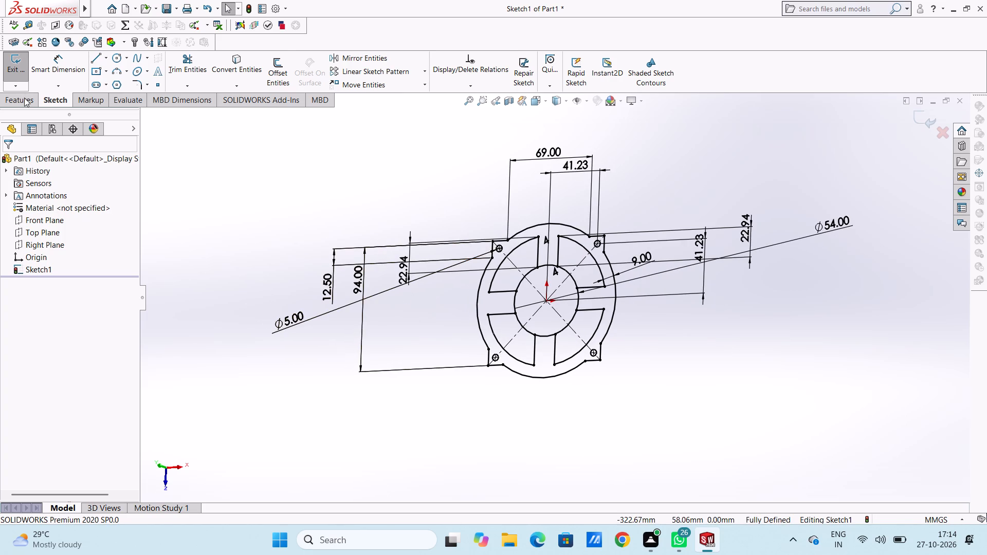
{"action": "left_click", "coordinate": [24, 98]}
{"action": "left_click", "coordinate": [23, 66]}
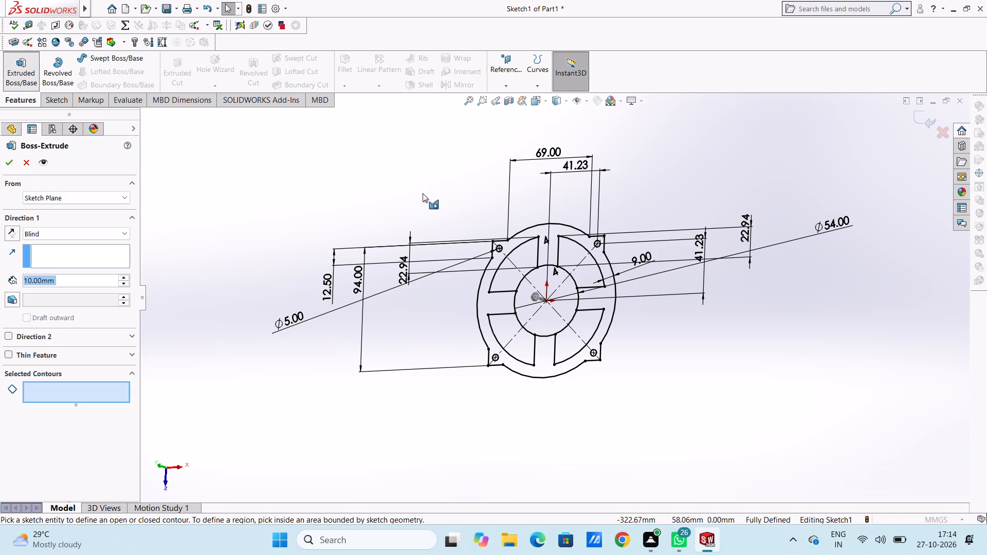
{"action": "left_click", "coordinate": [506, 246]}
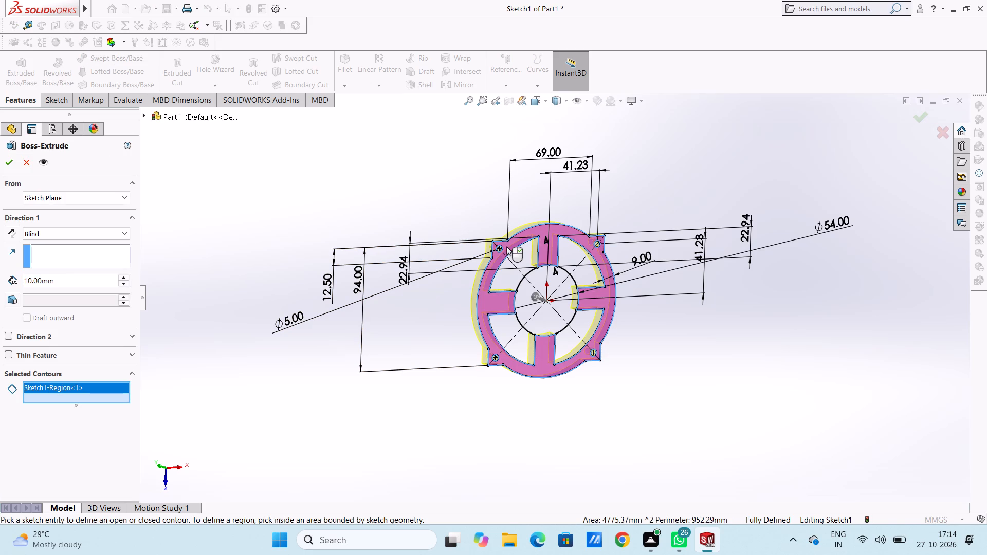
{"action": "left_click", "coordinate": [543, 284]}
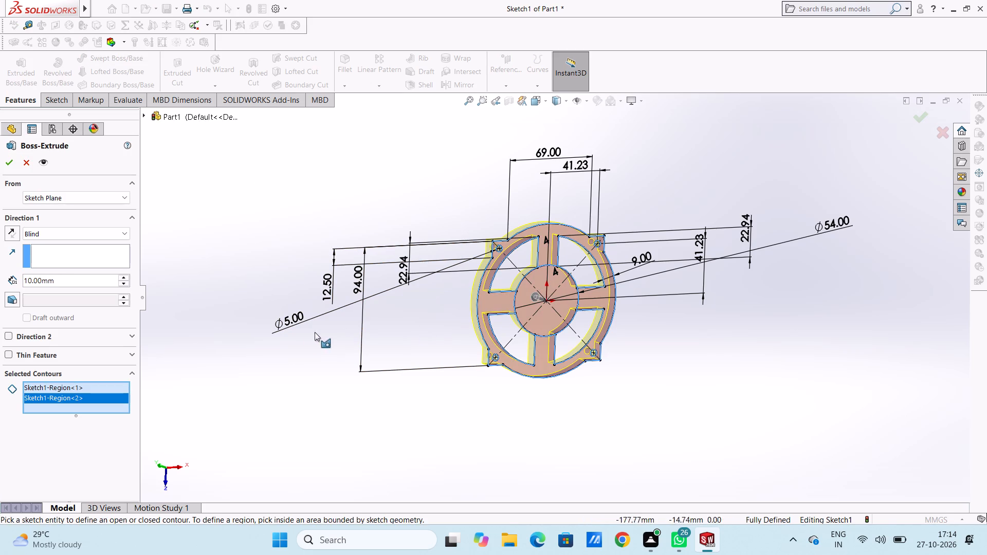
{"action": "middle_click_drag", "start_coordinate": [227, 313], "coordinate": [197, 273]}
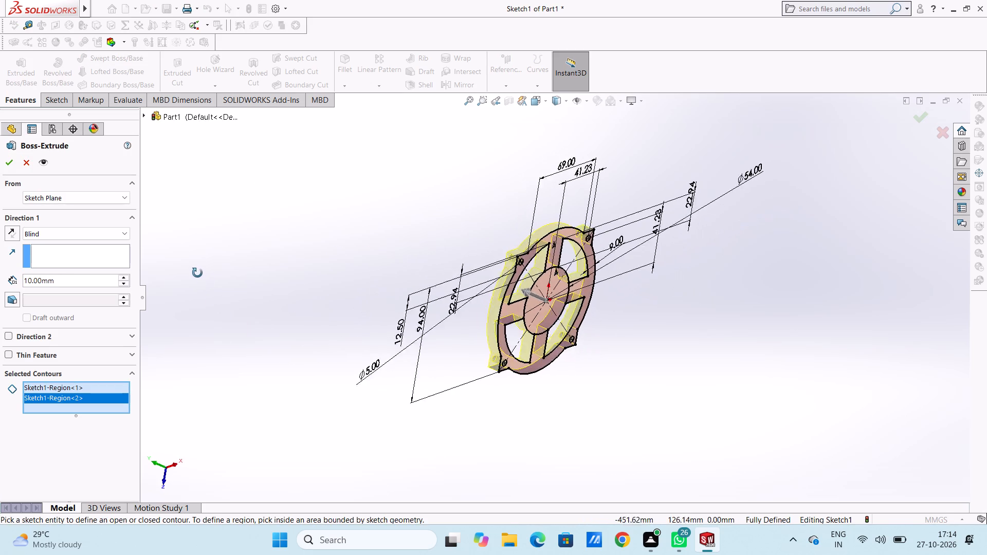
{"action": "middle_click_drag", "start_coordinate": [197, 273], "coordinate": [214, 321]}
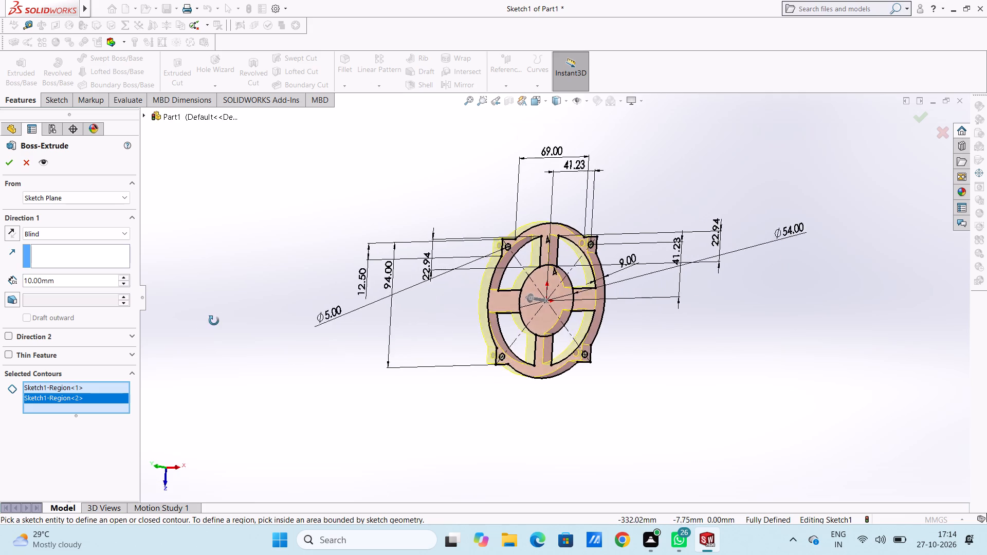
{"action": "middle_click_drag", "start_coordinate": [214, 321], "coordinate": [215, 329]}
{"action": "double_click", "coordinate": [74, 281]}
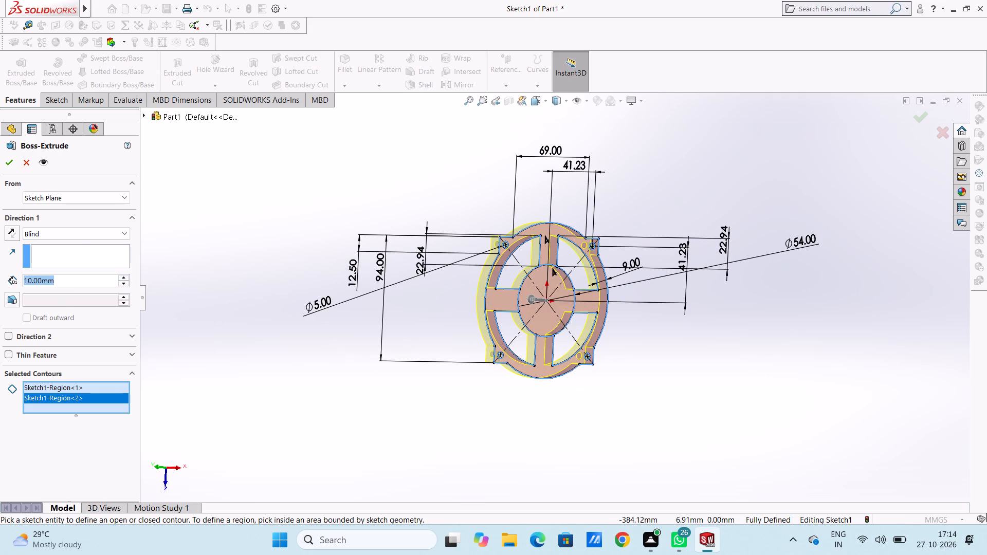
{"action": "key", "text": "3"}
{"action": "key", "text": "Return"}
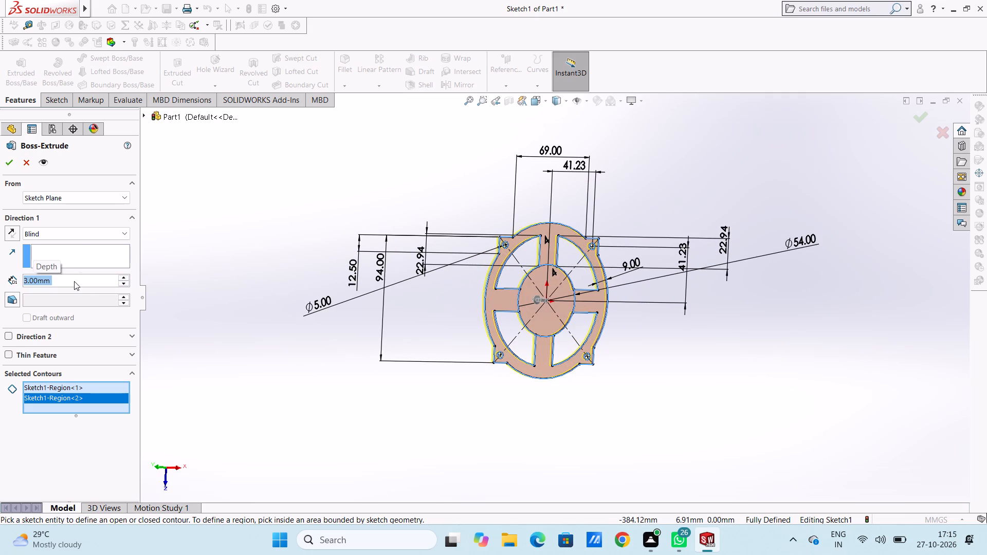
{"action": "middle_click_drag", "start_coordinate": [690, 384], "coordinate": [668, 329]}
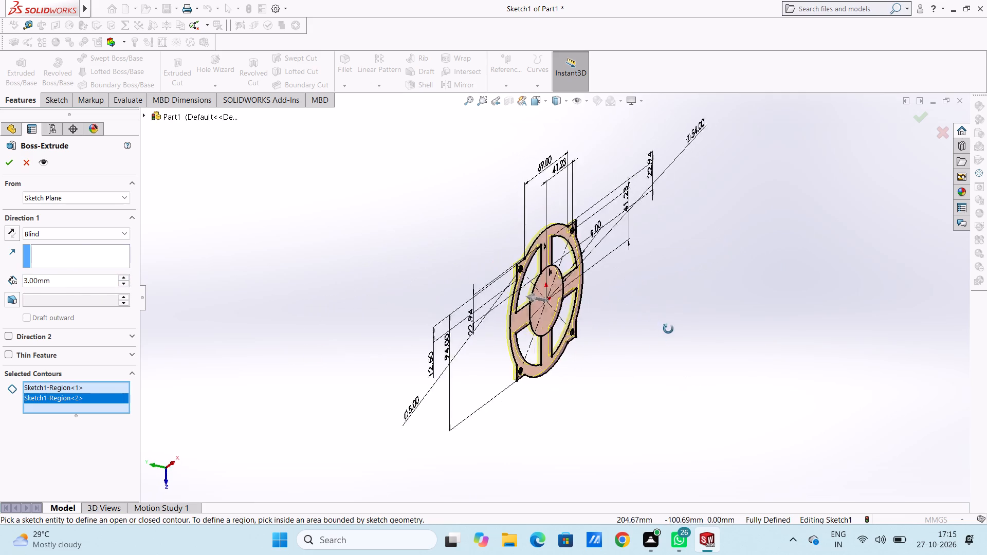
{"action": "middle_click_drag", "start_coordinate": [668, 329], "coordinate": [691, 349]}
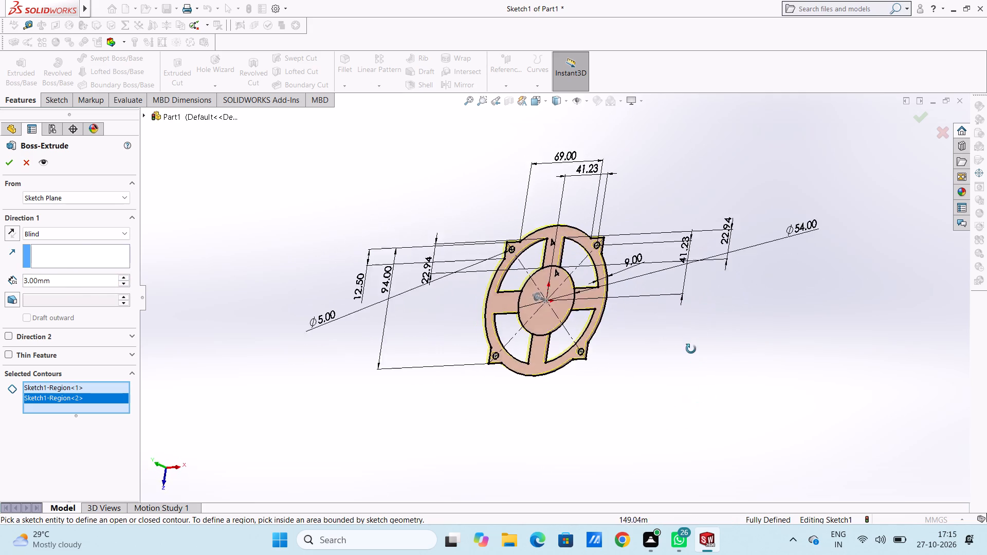
{"action": "middle_click_drag", "start_coordinate": [691, 349], "coordinate": [668, 392]}
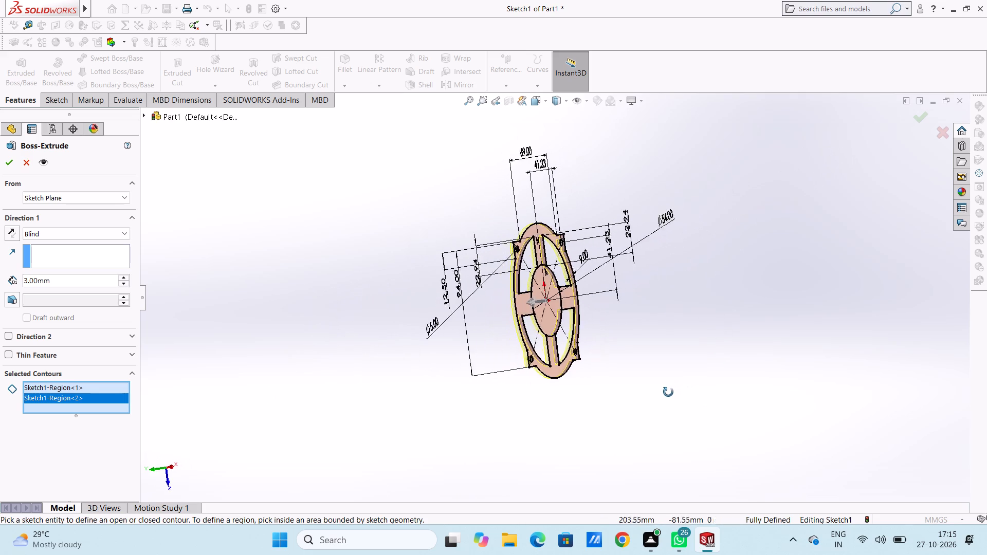
{"action": "middle_click_drag", "start_coordinate": [668, 392], "coordinate": [691, 382]}
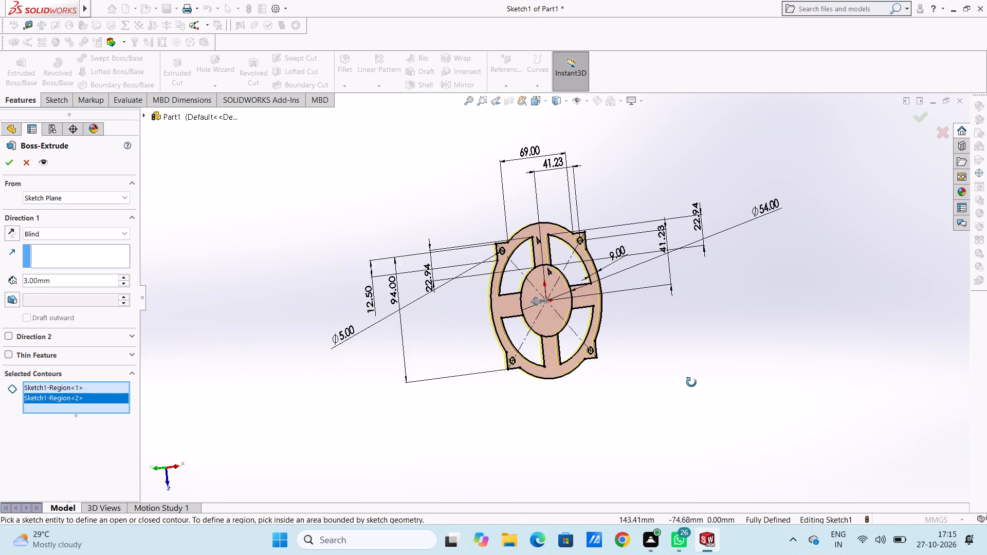
{"action": "middle_click_drag", "start_coordinate": [691, 382], "coordinate": [656, 360]}
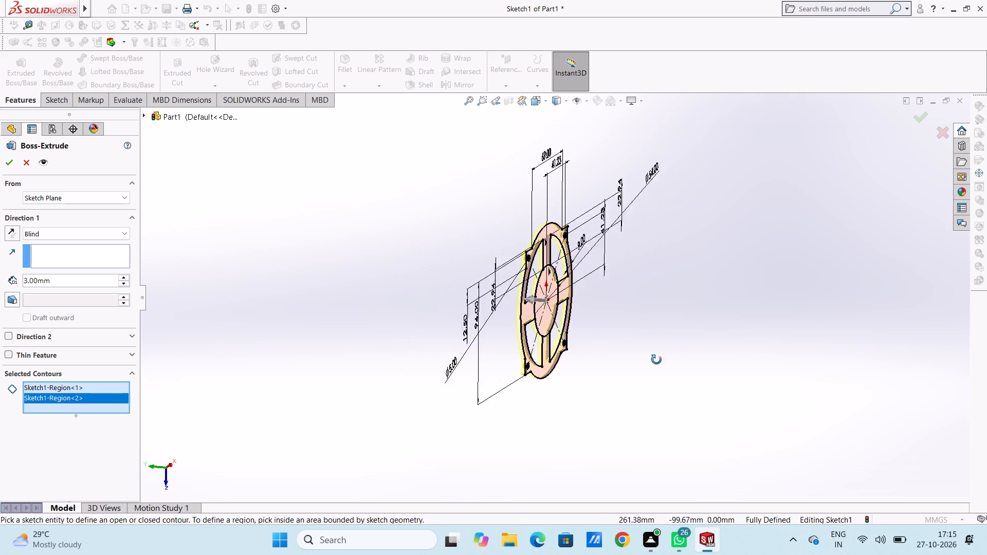
{"action": "middle_click_drag", "start_coordinate": [656, 360], "coordinate": [661, 208]}
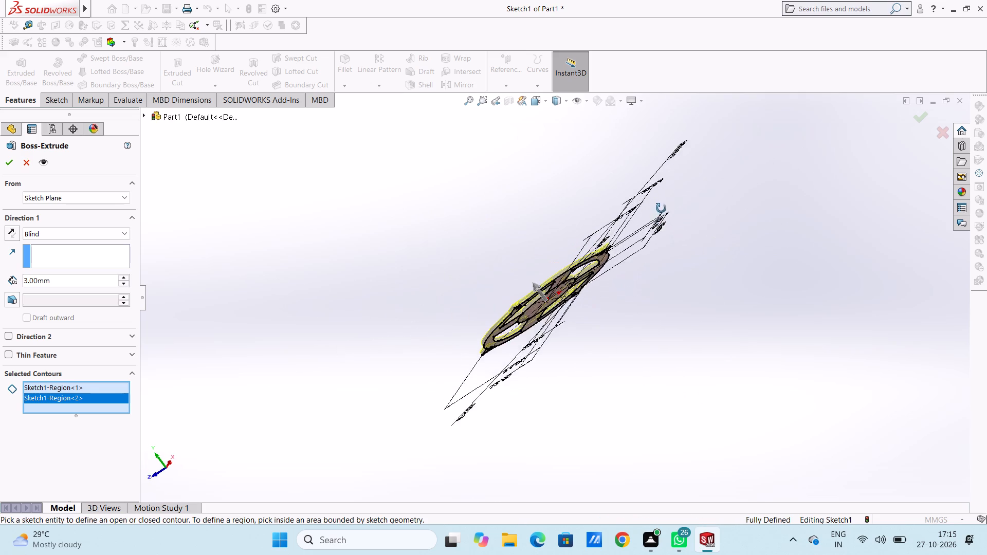
{"action": "middle_click_drag", "start_coordinate": [661, 208], "coordinate": [762, 348]}
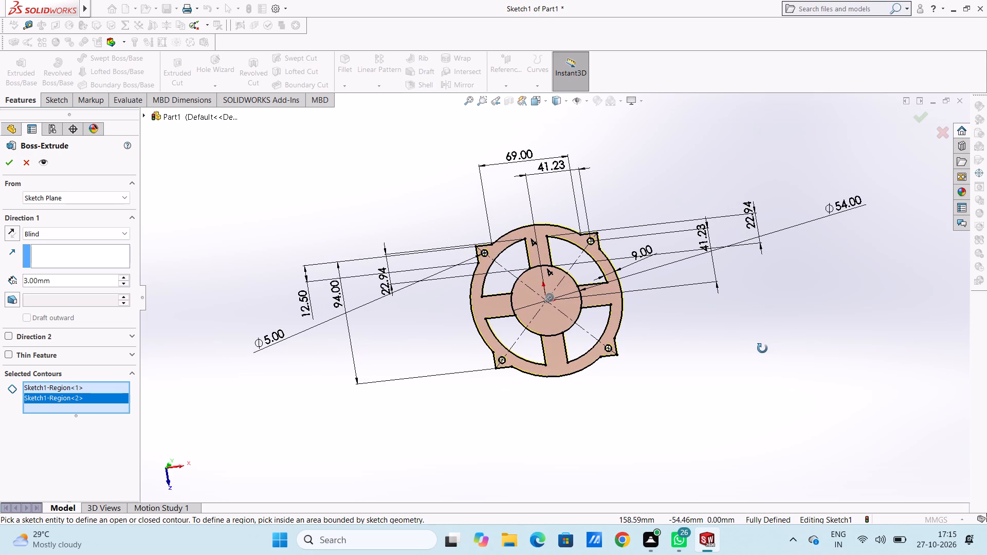
{"action": "middle_click_drag", "start_coordinate": [762, 348], "coordinate": [743, 299]}
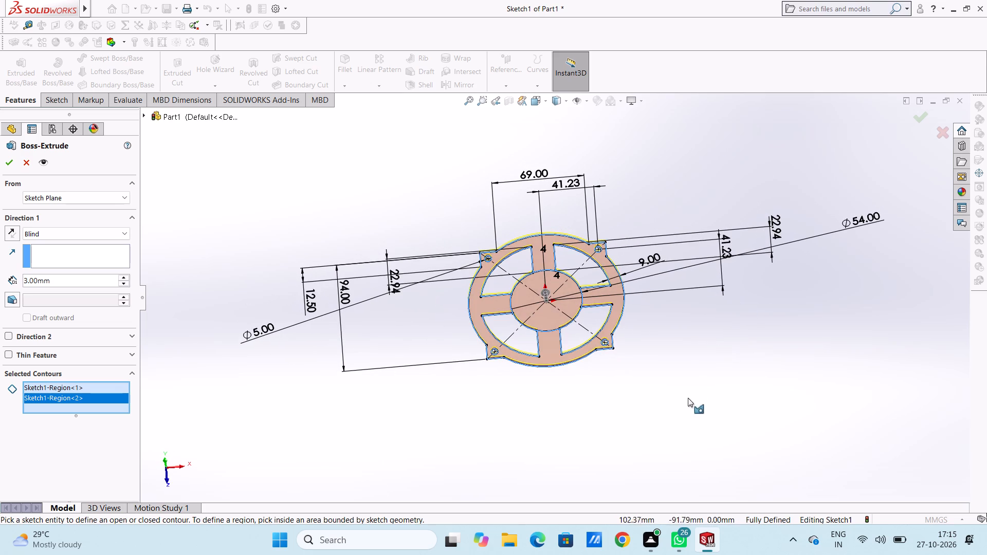
{"action": "middle_click_drag", "start_coordinate": [676, 430], "coordinate": [659, 409]}
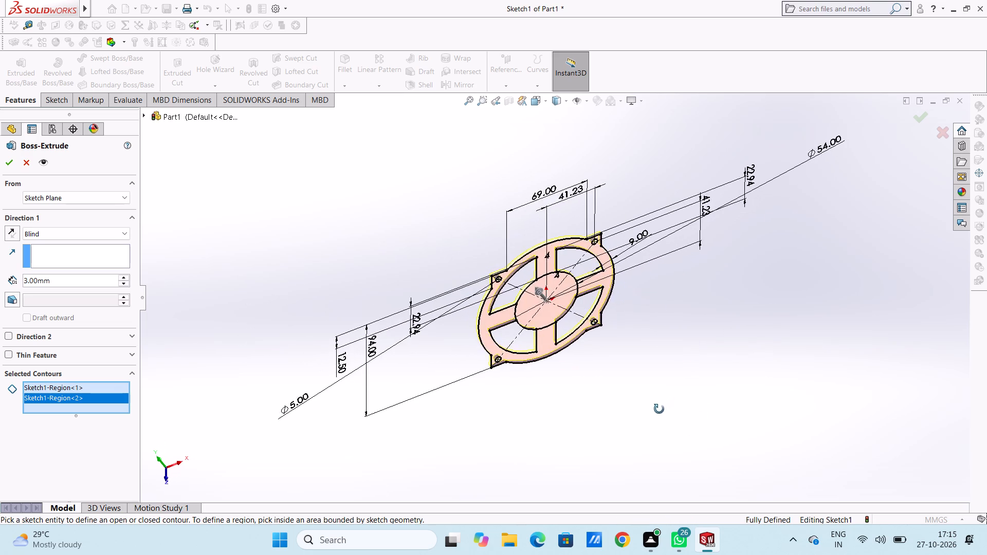
{"action": "middle_click_drag", "start_coordinate": [659, 409], "coordinate": [657, 411]}
{"action": "left_click", "coordinate": [11, 164]}
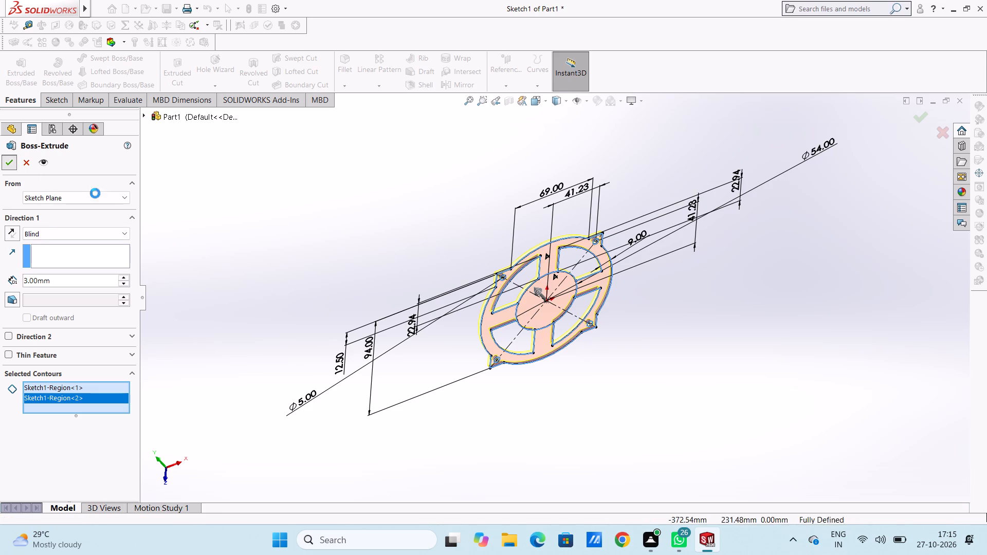
{"action": "left_click", "coordinate": [350, 249]}
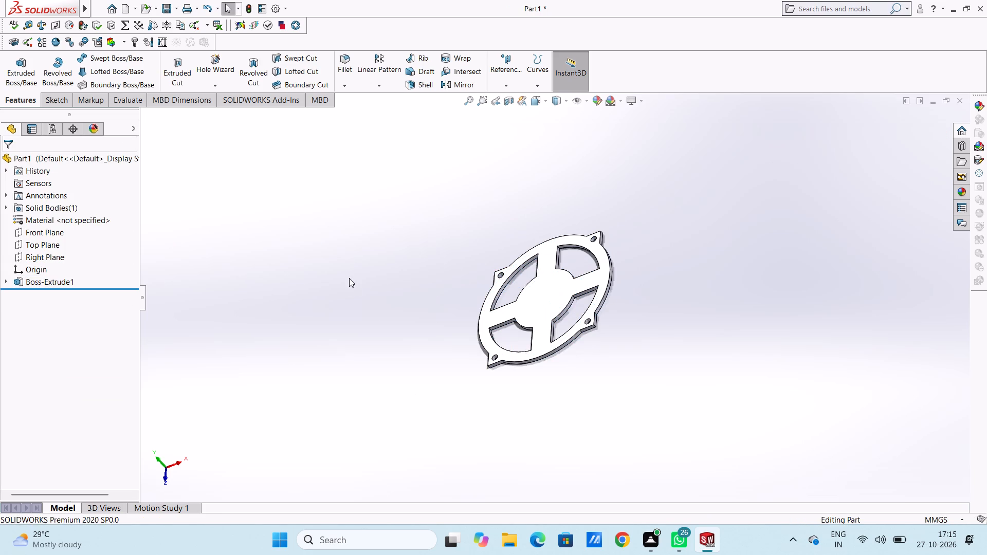
Examine the extruded plate's front and back faces and its edges from several angles.
{"action": "middle_click_drag", "start_coordinate": [361, 290], "coordinate": [453, 307]}
{"action": "middle_click_drag", "start_coordinate": [427, 355], "coordinate": [391, 287]}
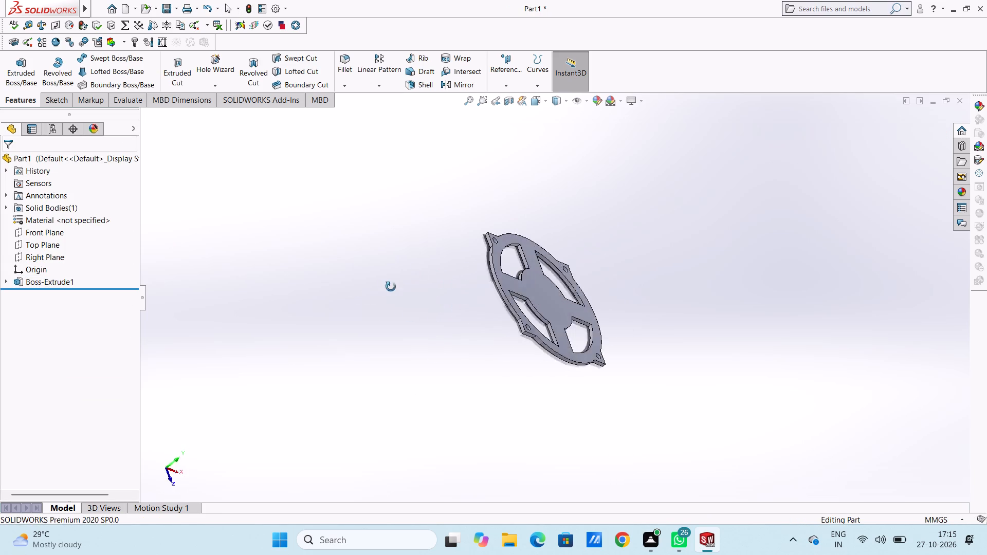
{"action": "middle_click_drag", "start_coordinate": [391, 287], "coordinate": [327, 366]}
{"action": "middle_click_drag", "start_coordinate": [327, 364], "coordinate": [456, 312]}
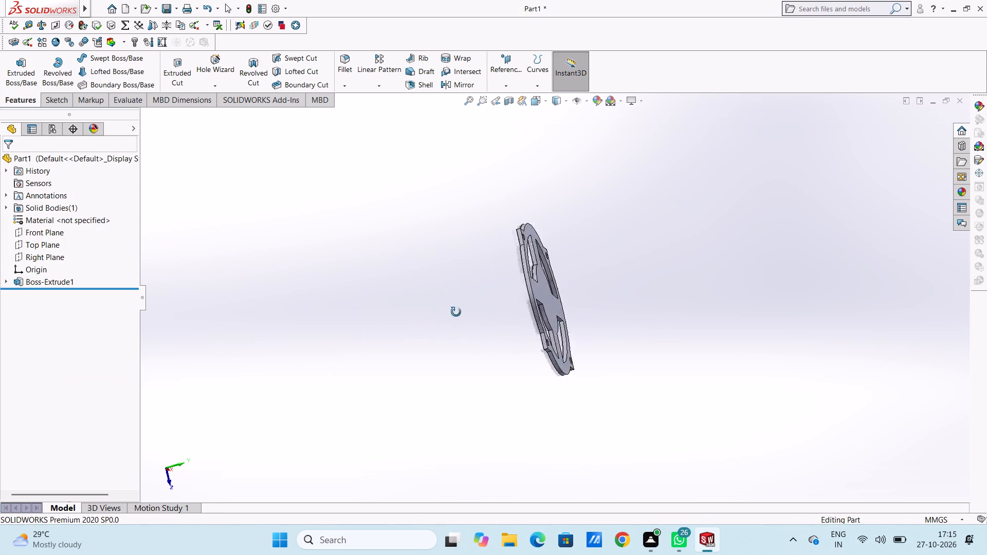
{"action": "middle_click_drag", "start_coordinate": [456, 312], "coordinate": [648, 312]}
{"action": "scroll", "coordinate": [548, 332], "scroll_direction": "up", "scroll_amount": 1}
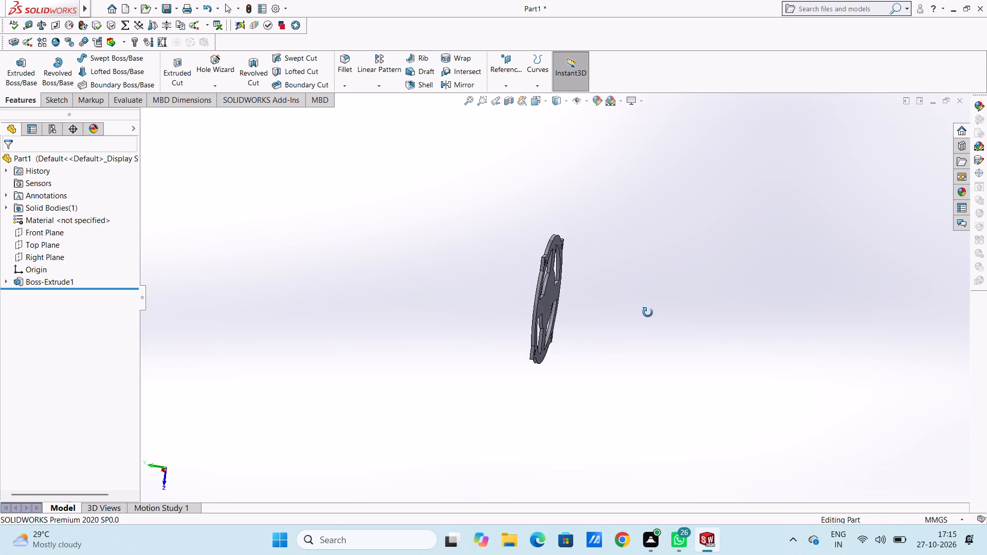
{"action": "middle_click_drag", "start_coordinate": [648, 312], "coordinate": [529, 331]}
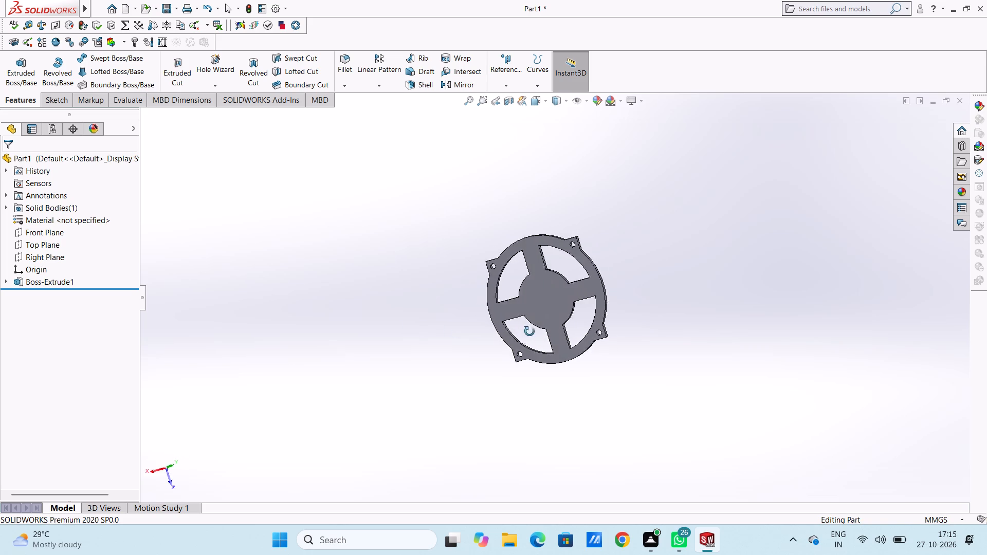
{"action": "middle_click_drag", "start_coordinate": [529, 331], "coordinate": [354, 395]}
{"action": "middle_click_drag", "start_coordinate": [443, 237], "coordinate": [495, 283]}
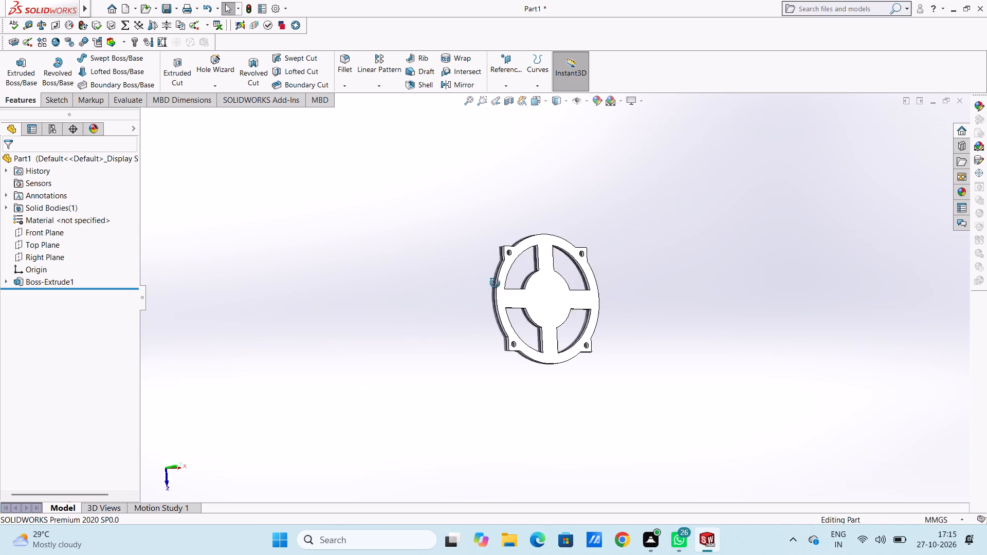
{"action": "middle_click_drag", "start_coordinate": [495, 283], "coordinate": [713, 370]}
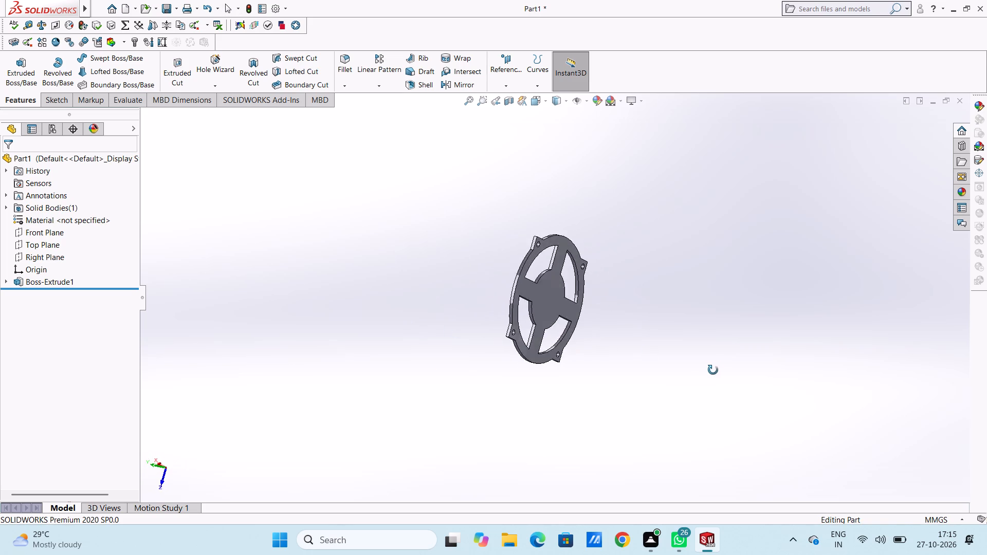
{"action": "middle_click_drag", "start_coordinate": [713, 370], "coordinate": [506, 287]}
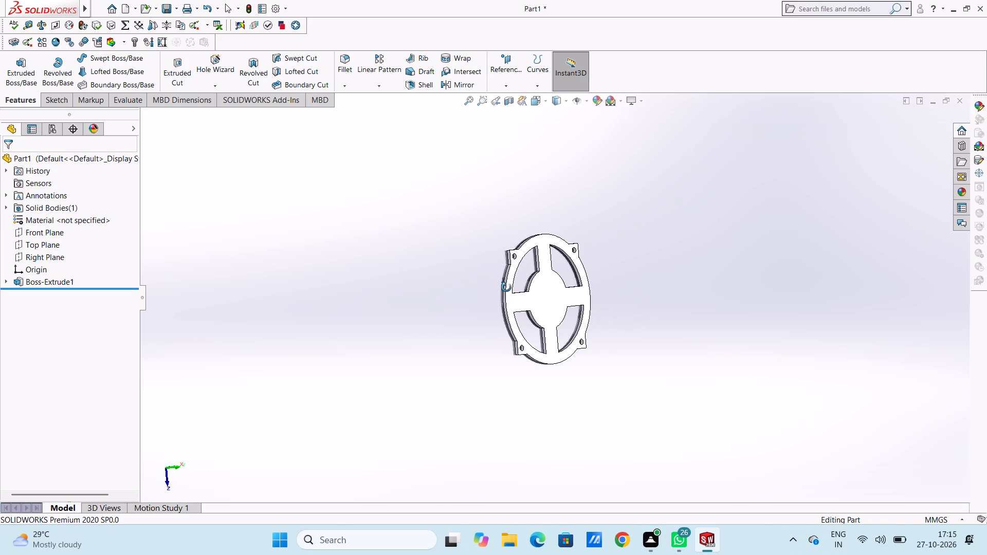
{"action": "middle_click_drag", "start_coordinate": [506, 287], "coordinate": [506, 288]}
Start a sketch on the plate's top face and draw an origin-centred circle of 27 mm radius matching the central disc's edge.
{"action": "key", "text": "ctrl+5"}
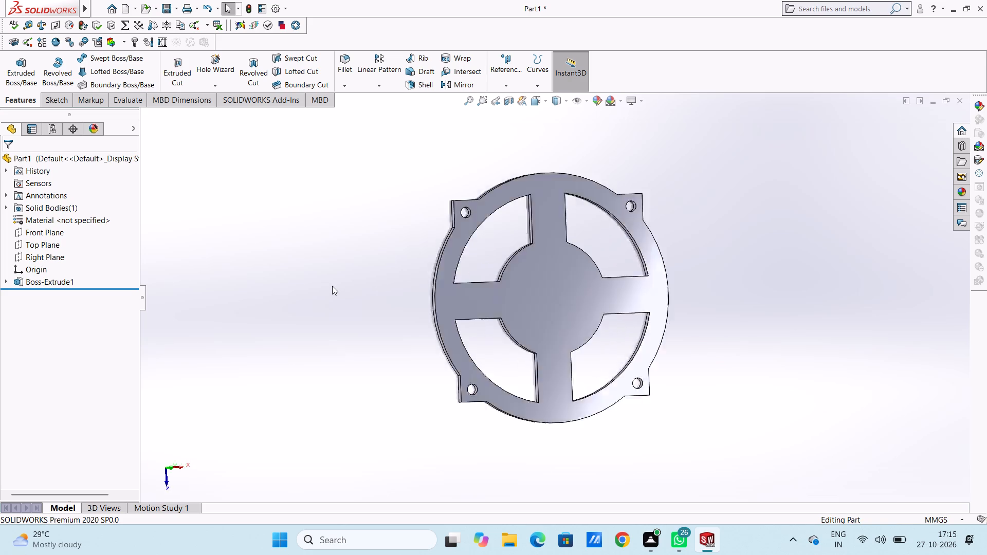
{"action": "scroll", "coordinate": [540, 234], "scroll_direction": "up", "scroll_amount": 3}
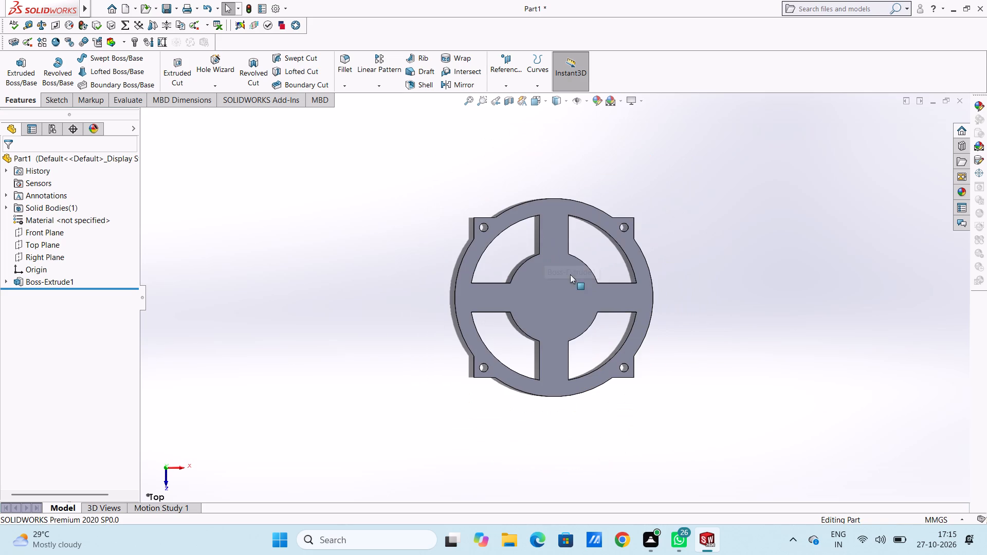
{"action": "left_click", "coordinate": [560, 293]}
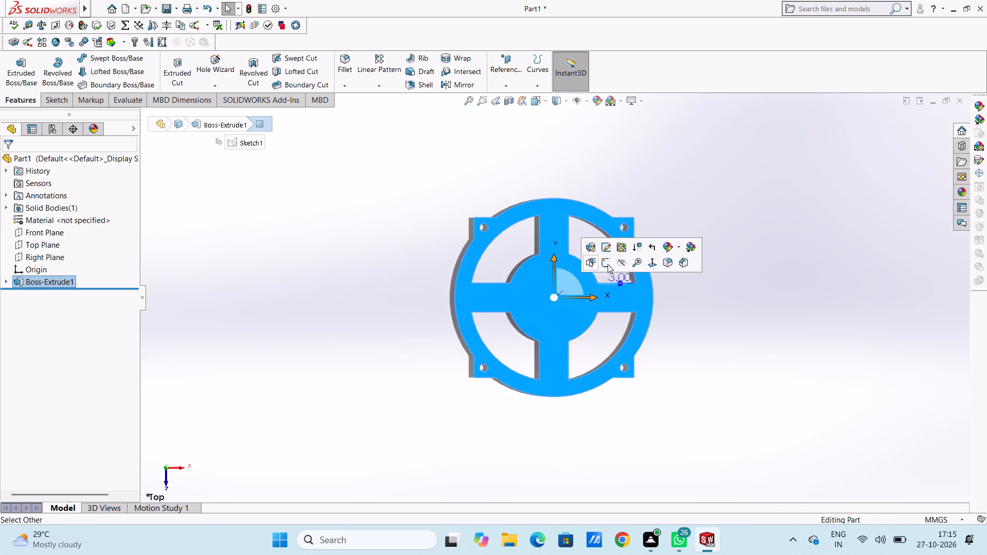
{"action": "left_click", "coordinate": [608, 264]}
{"action": "left_click", "coordinate": [594, 256]}
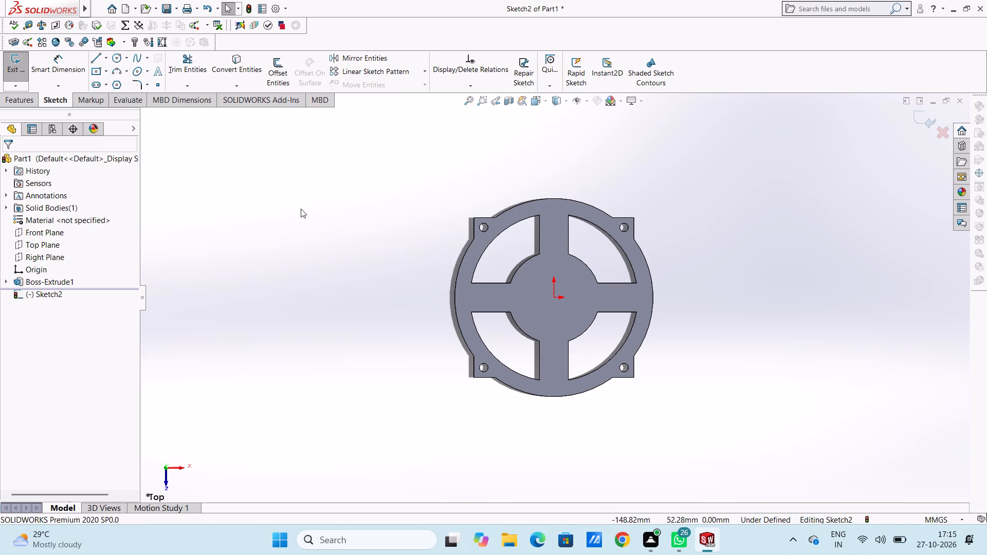
{"action": "left_click", "coordinate": [116, 57]}
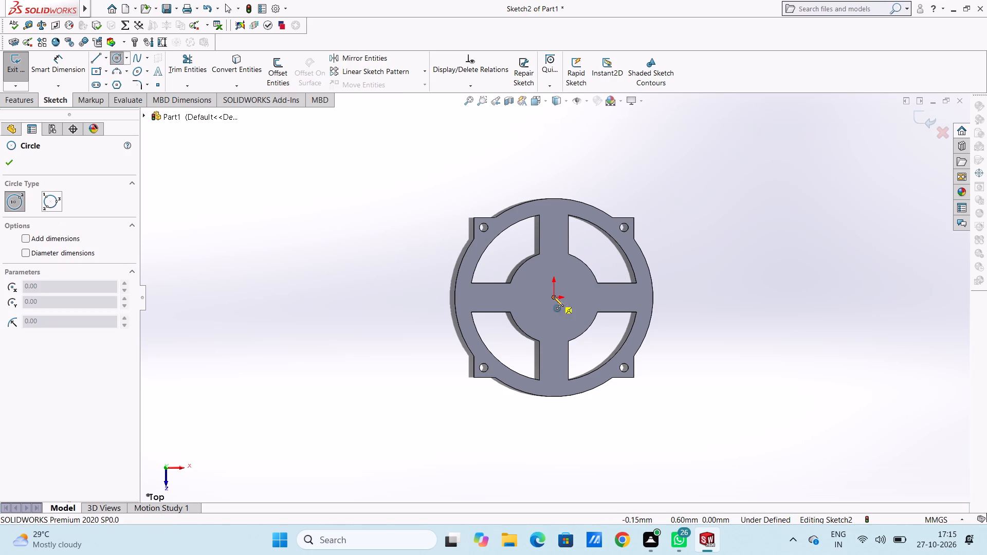
{"action": "left_click", "coordinate": [554, 297]}
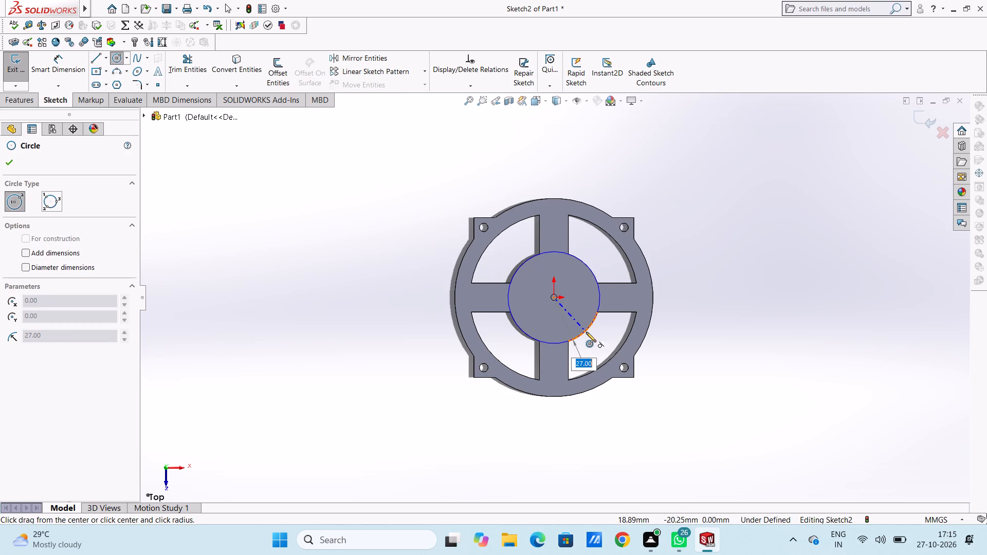
{"action": "left_click", "coordinate": [586, 332]}
{"action": "left_click", "coordinate": [11, 165]}
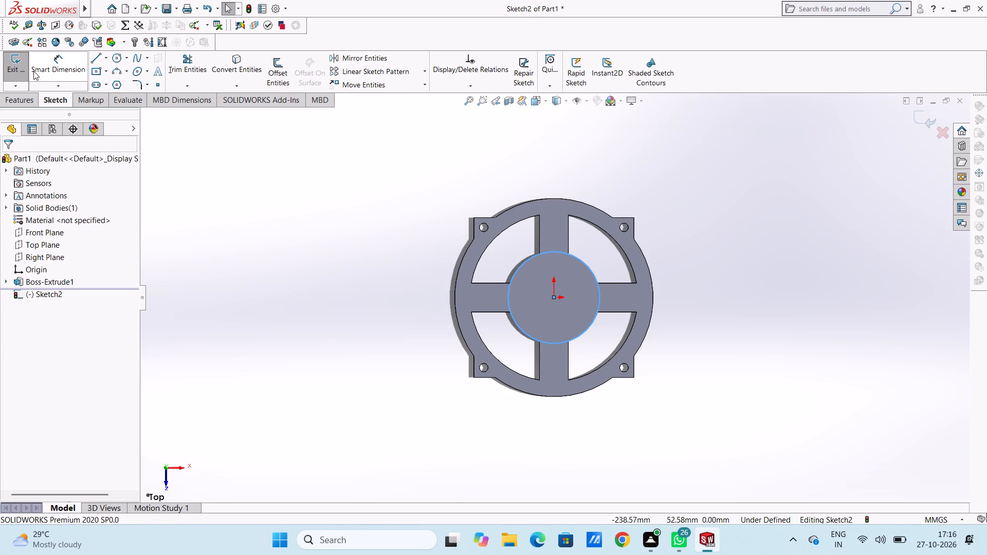
Dimension the diameter of the origin-centred circle on the central disc.
{"action": "left_click", "coordinate": [51, 58]}
{"action": "left_click", "coordinate": [507, 298]}
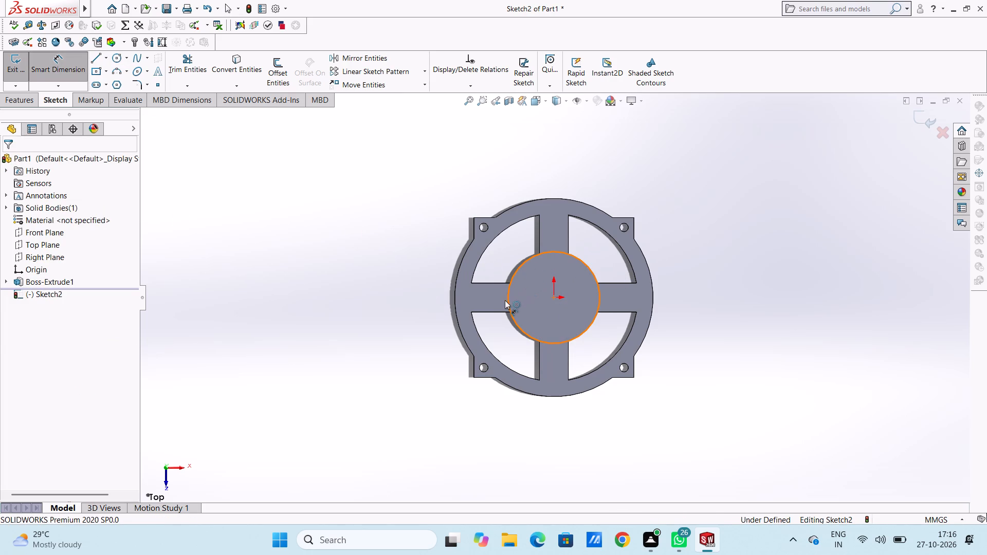
{"action": "left_click", "coordinate": [353, 376]}
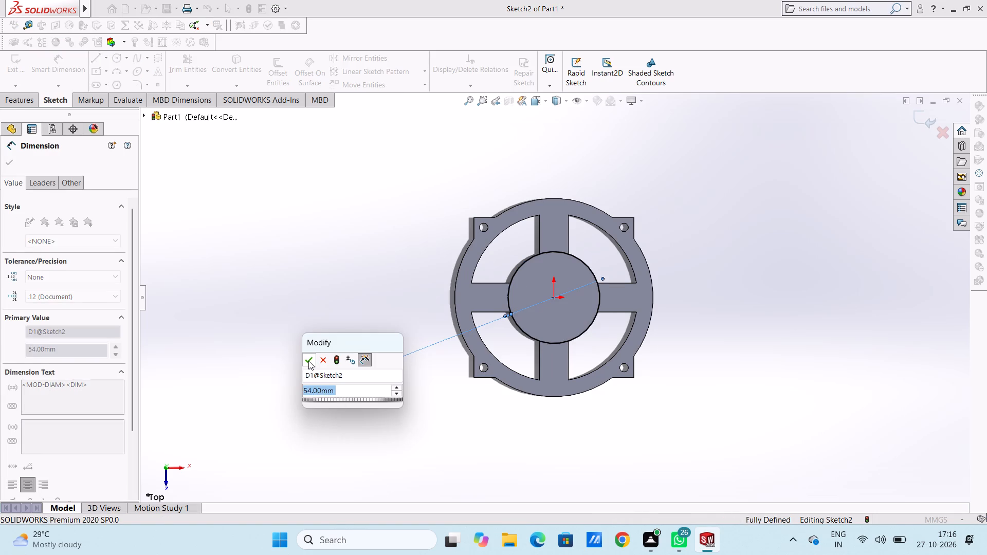
{"action": "left_click", "coordinate": [308, 361]}
{"action": "left_click", "coordinate": [305, 356]}
{"action": "middle_click_drag", "start_coordinate": [423, 438], "coordinate": [431, 292]}
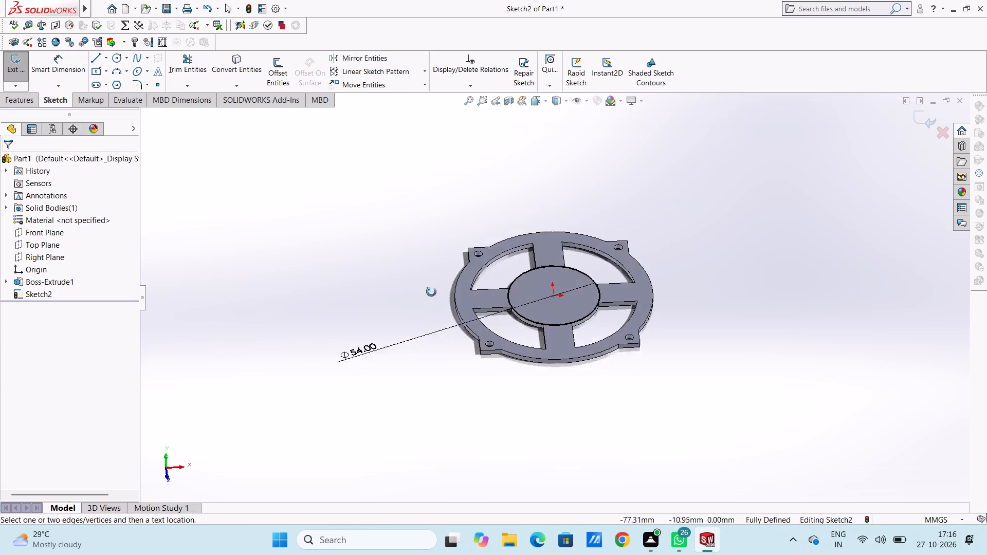
{"action": "middle_click_drag", "start_coordinate": [431, 292], "coordinate": [446, 207]}
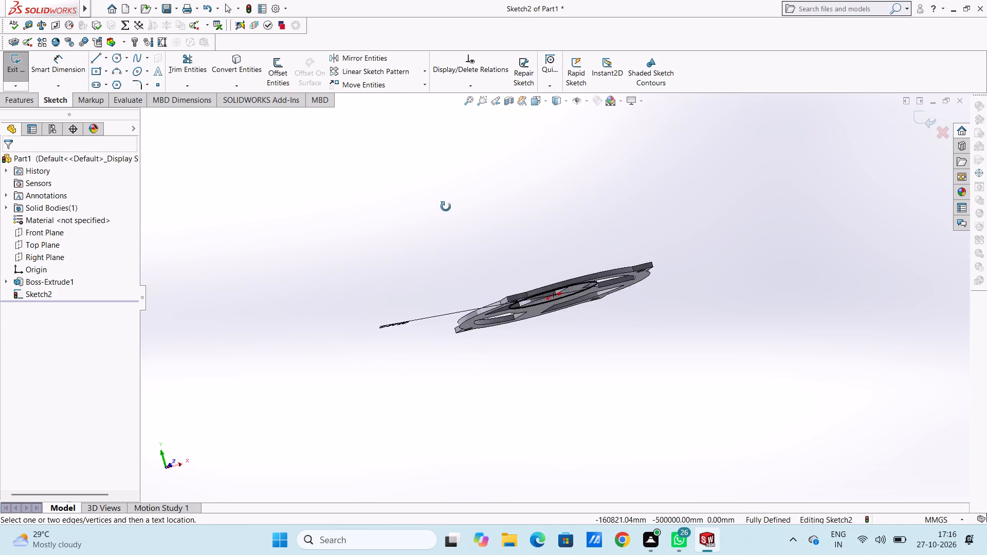
{"action": "middle_click_drag", "start_coordinate": [446, 207], "coordinate": [444, 306]}
{"action": "left_click", "coordinate": [53, 62]}
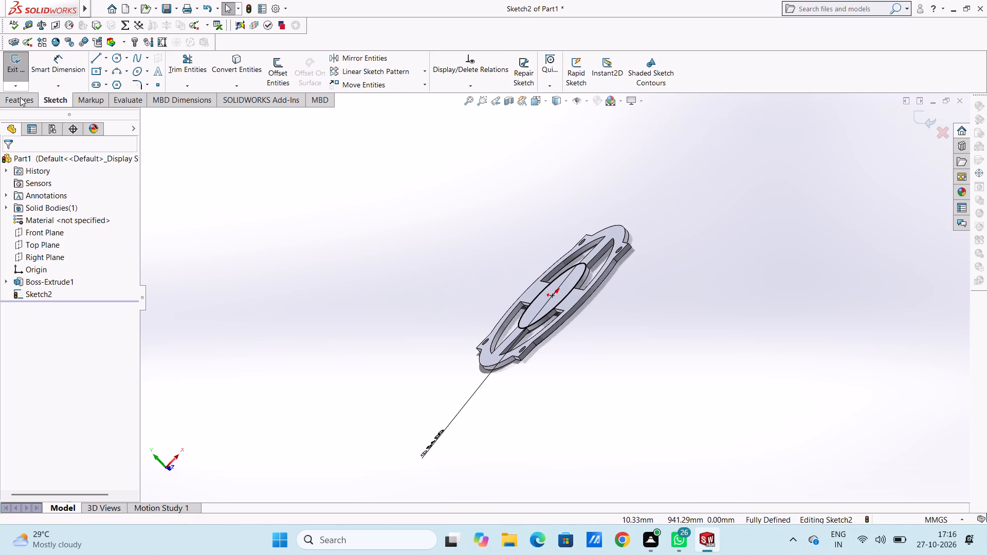
Set up a Blind boss extrusion of the disc circle in the reversed direction and open its depth for editing.
{"action": "left_click", "coordinate": [20, 97]}
{"action": "left_click", "coordinate": [20, 70]}
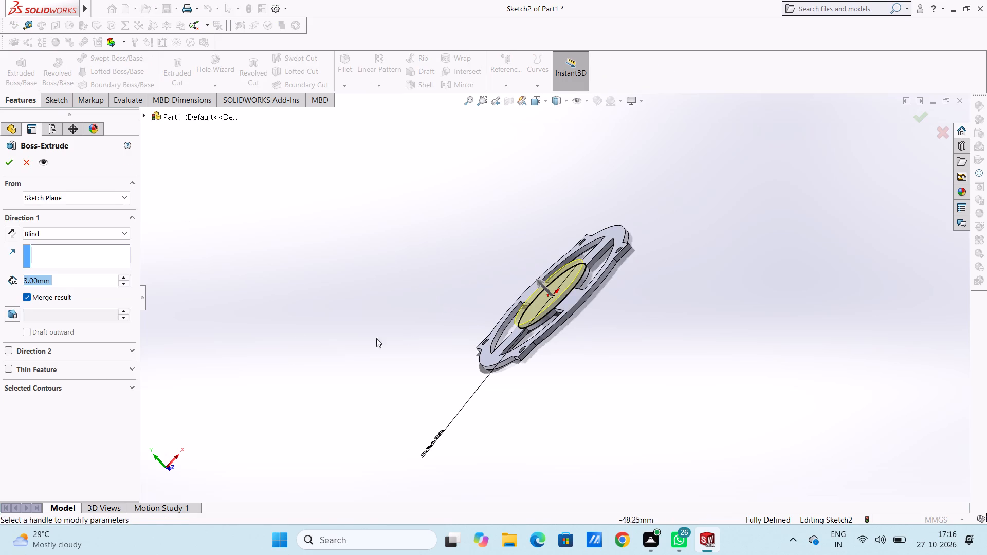
{"action": "left_click", "coordinate": [13, 227]}
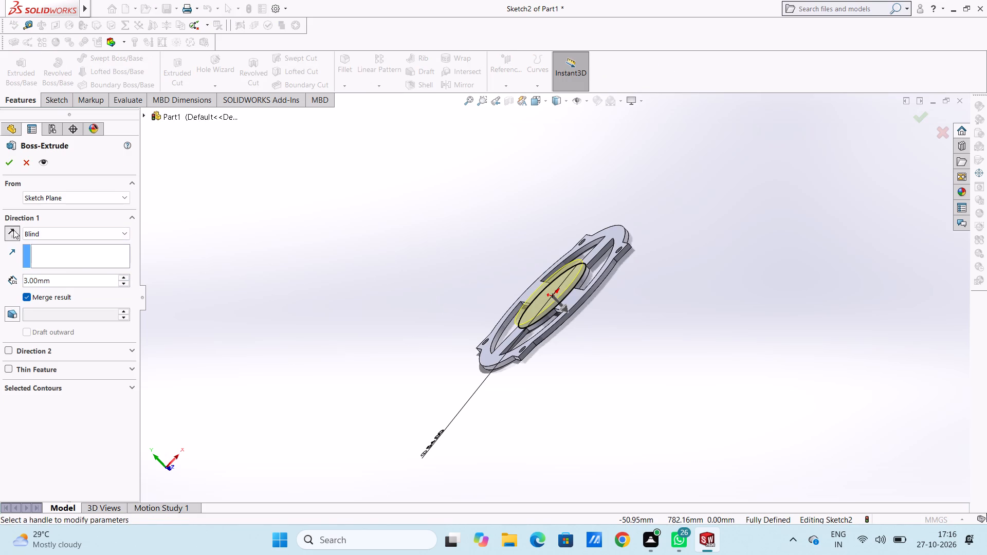
{"action": "double_click", "coordinate": [72, 279]}
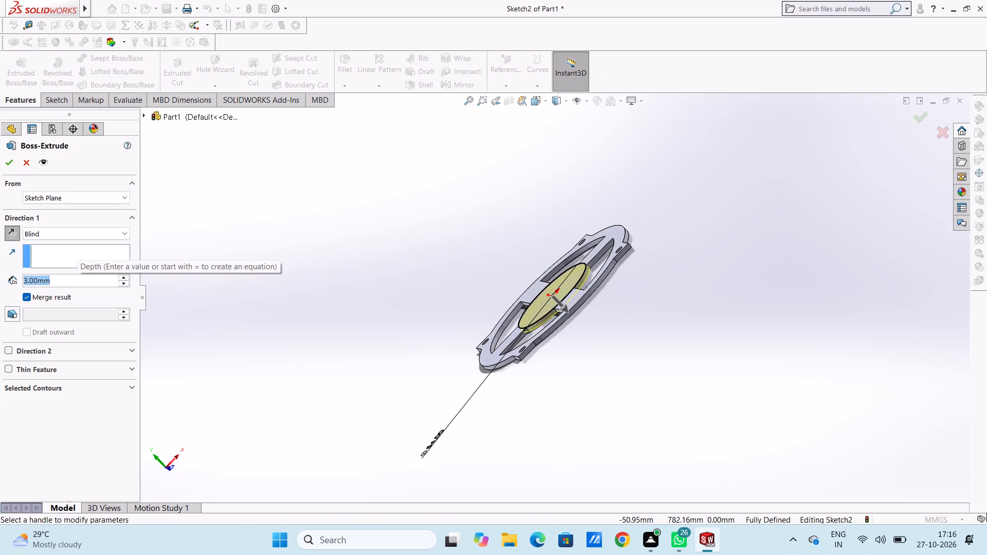
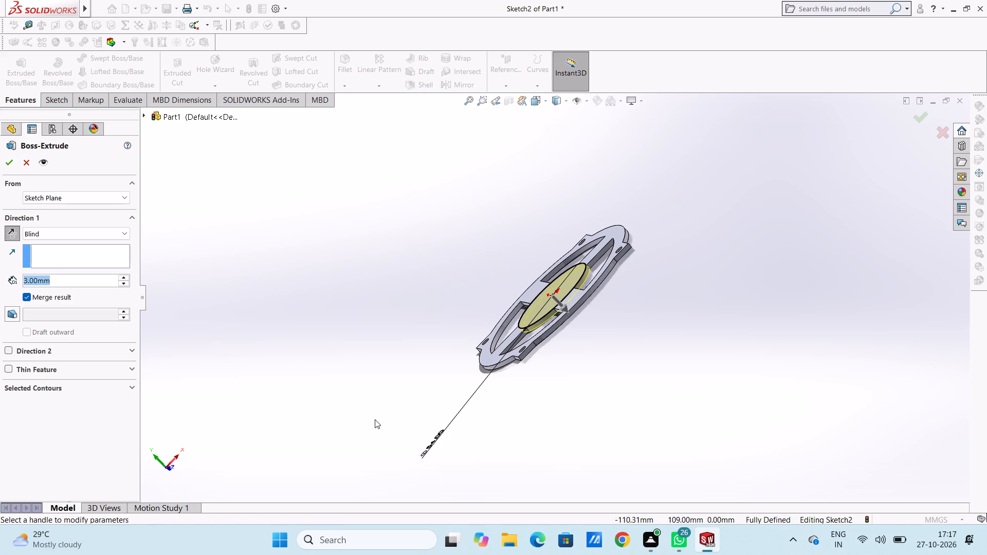
Set the disc boss extrusion depth to 6 mm and finish the feature.
{"action": "middle_click_drag", "start_coordinate": [378, 419], "coordinate": [404, 417]}
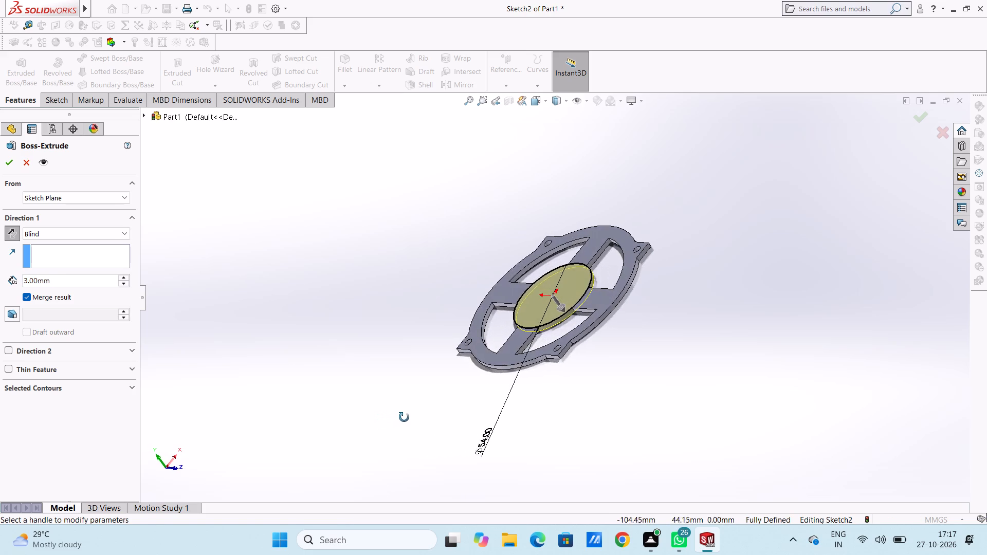
{"action": "middle_click_drag", "start_coordinate": [404, 417], "coordinate": [377, 324]}
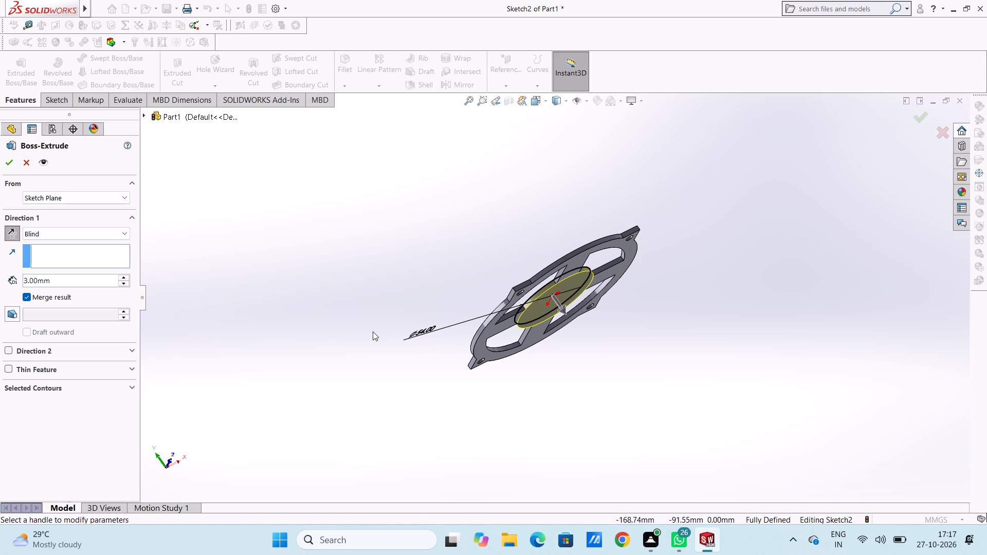
{"action": "middle_click", "coordinate": [368, 351]}
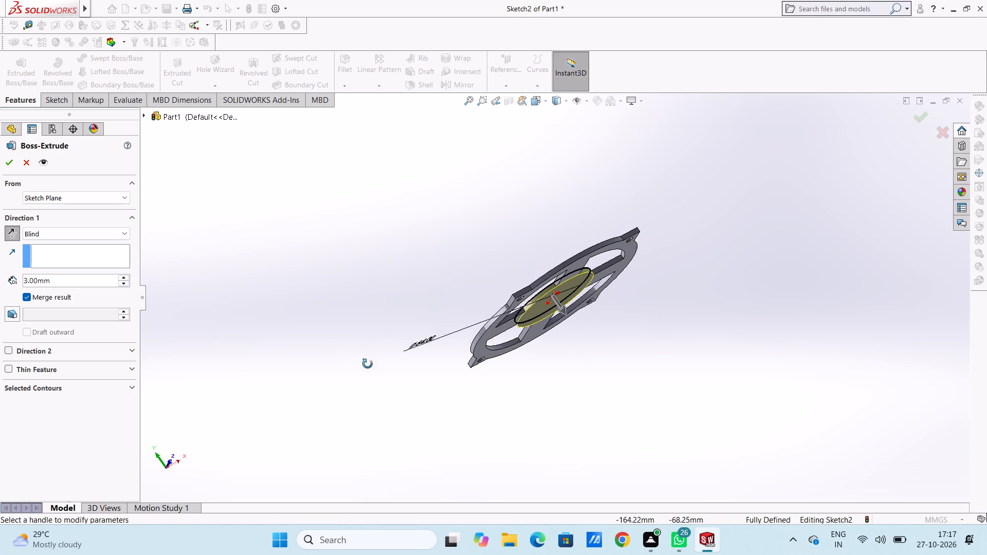
{"action": "scroll", "coordinate": [425, 396], "scroll_direction": "down", "scroll_amount": 1}
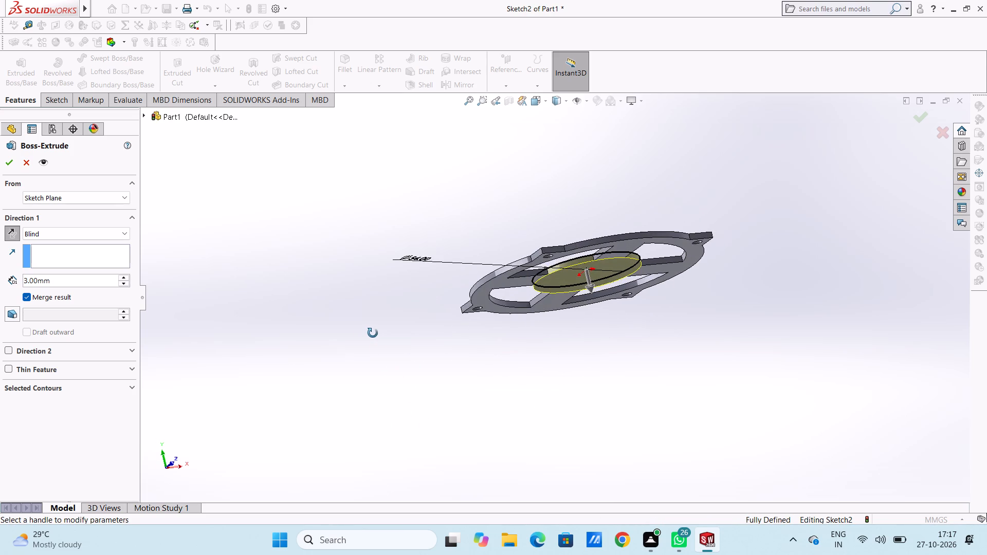
{"action": "double_click", "coordinate": [75, 279]}
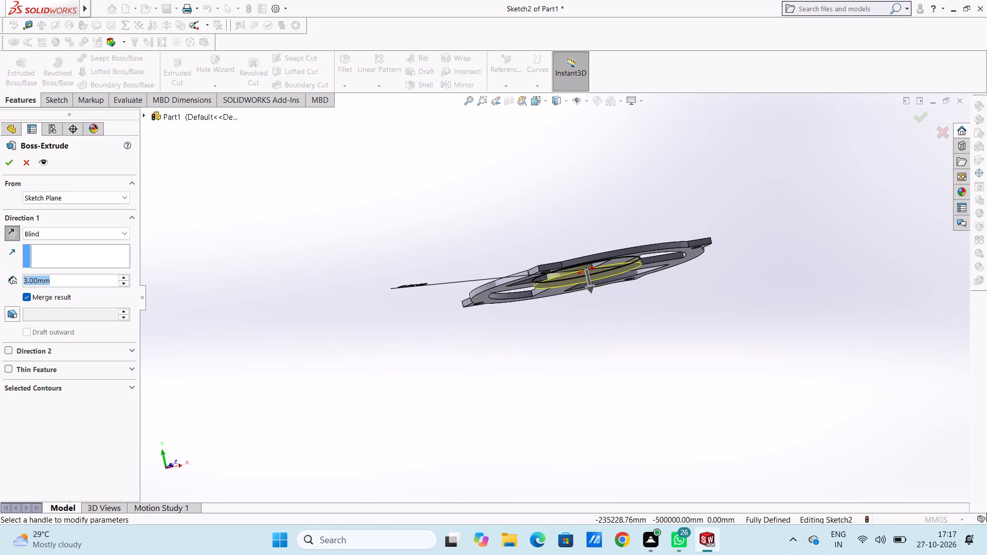
{"action": "key", "text": "6"}
{"action": "key", "text": "Return"}
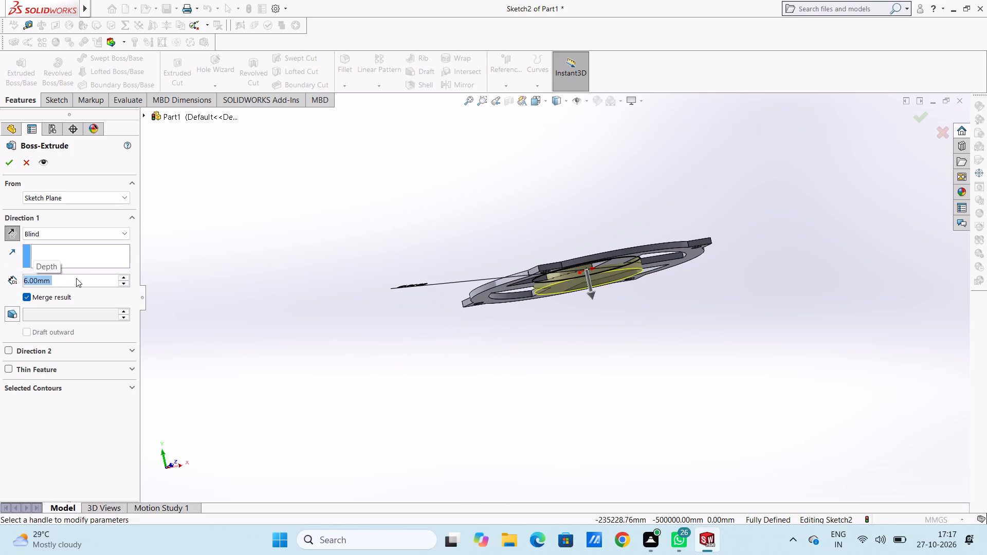
{"action": "left_click", "coordinate": [6, 163]}
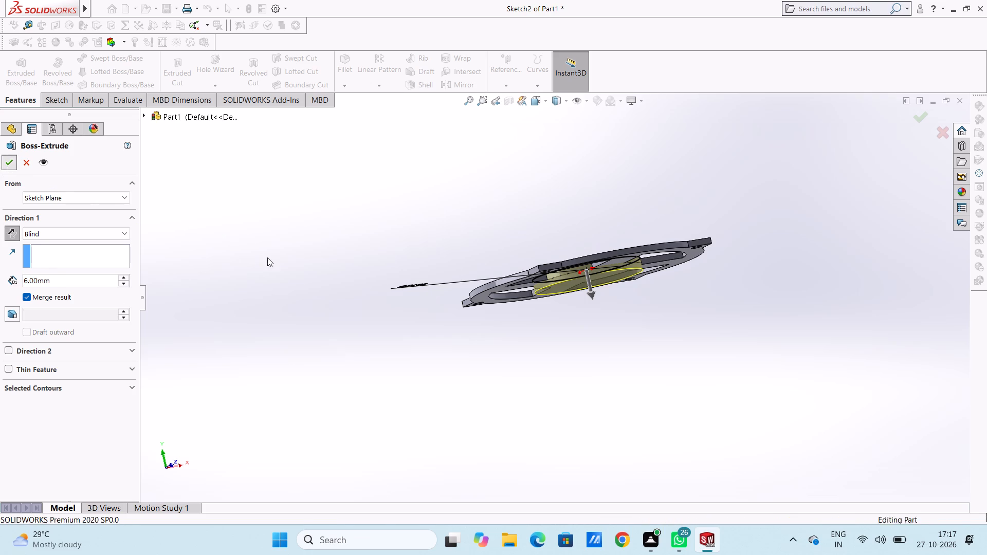
{"action": "left_click", "coordinate": [271, 262]}
Examine the extruded disc boss and plate from above and from the side.
{"action": "middle_click_drag", "start_coordinate": [298, 264], "coordinate": [296, 378]}
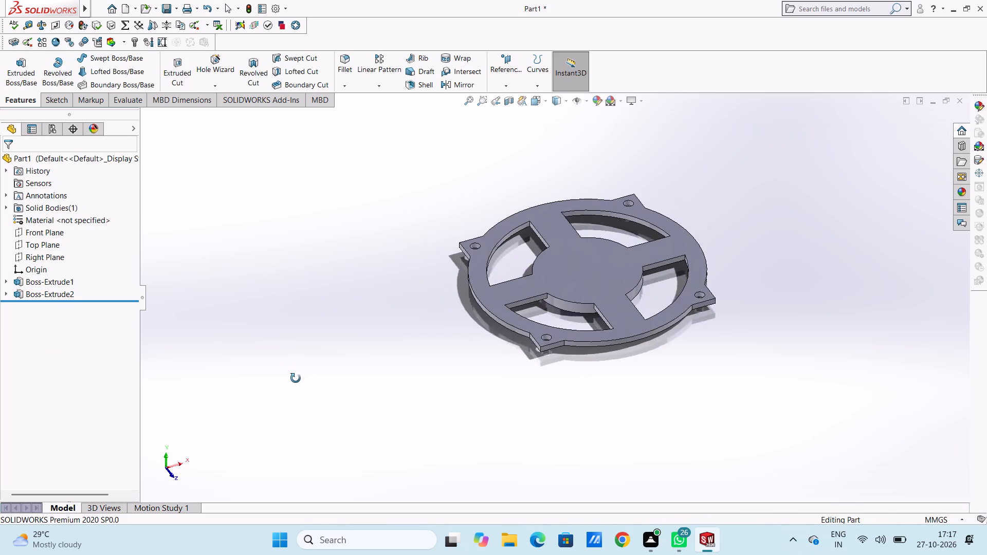
{"action": "middle_click_drag", "start_coordinate": [296, 378], "coordinate": [298, 315]}
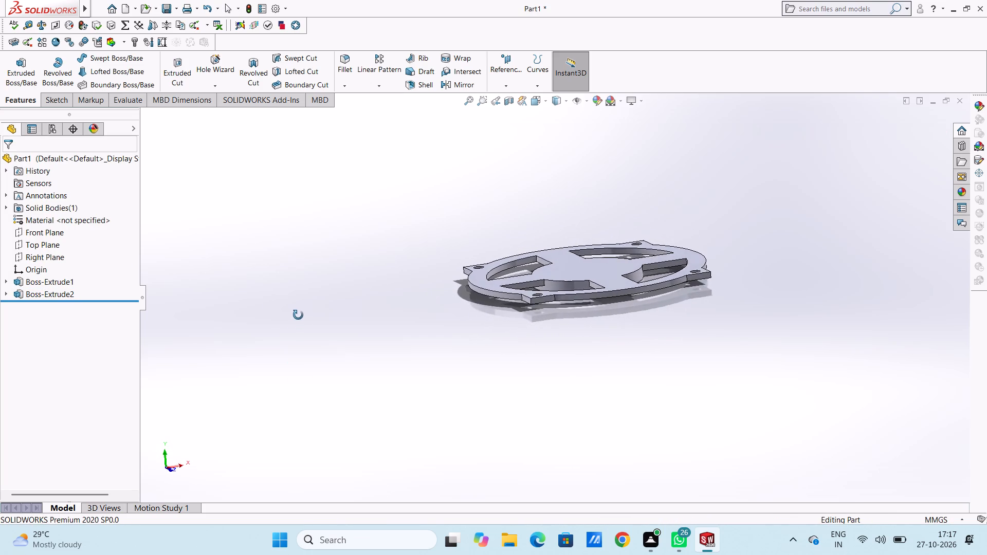
{"action": "middle_click_drag", "start_coordinate": [298, 315], "coordinate": [295, 288]}
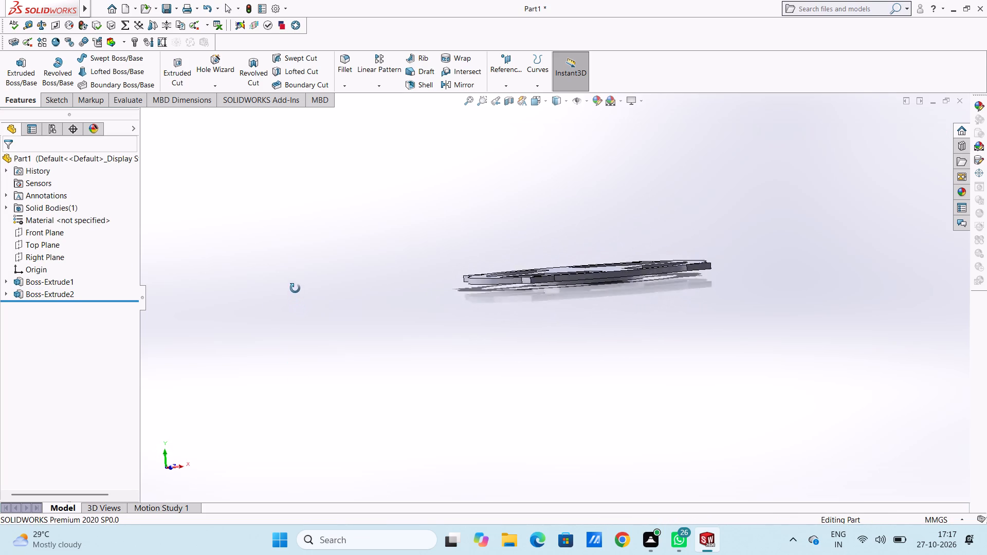
{"action": "middle_click_drag", "start_coordinate": [295, 288], "coordinate": [302, 336]}
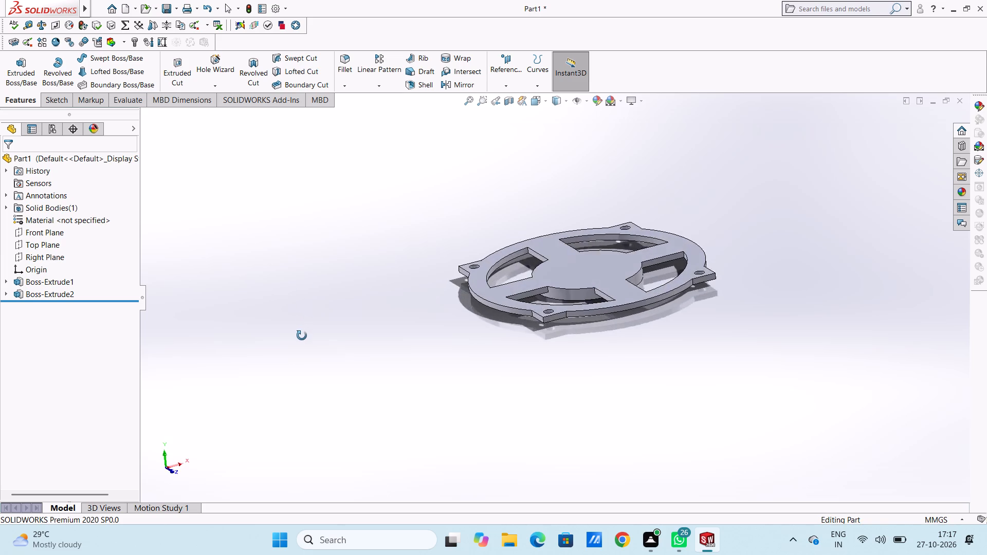
{"action": "middle_click_drag", "start_coordinate": [302, 336], "coordinate": [302, 347]}
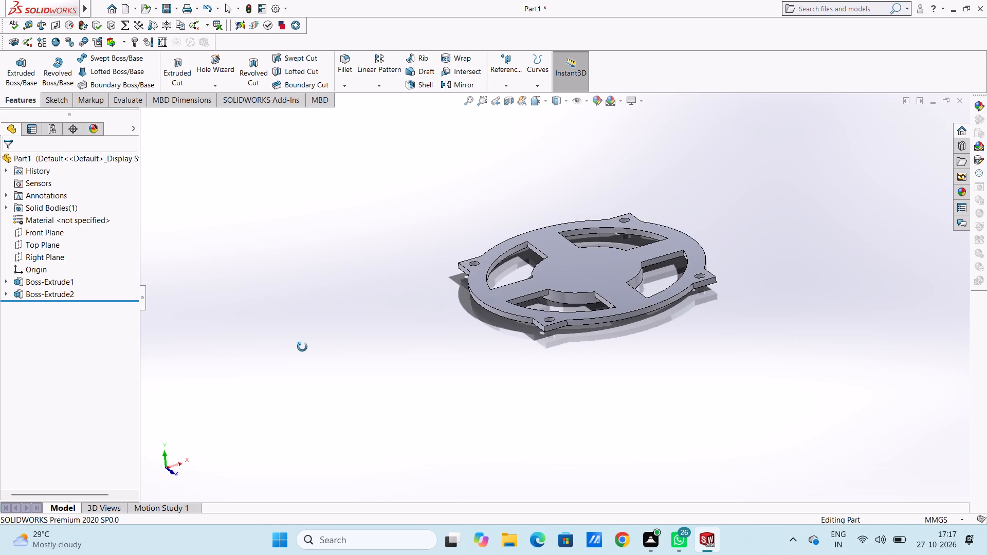
{"action": "middle_click_drag", "start_coordinate": [302, 347], "coordinate": [299, 360]}
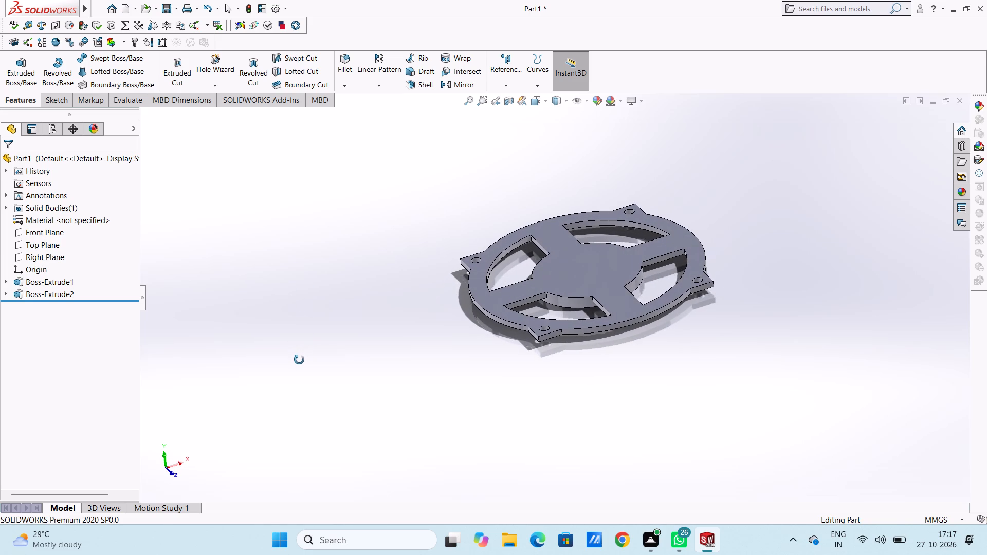
{"action": "middle_click_drag", "start_coordinate": [299, 360], "coordinate": [297, 360]}
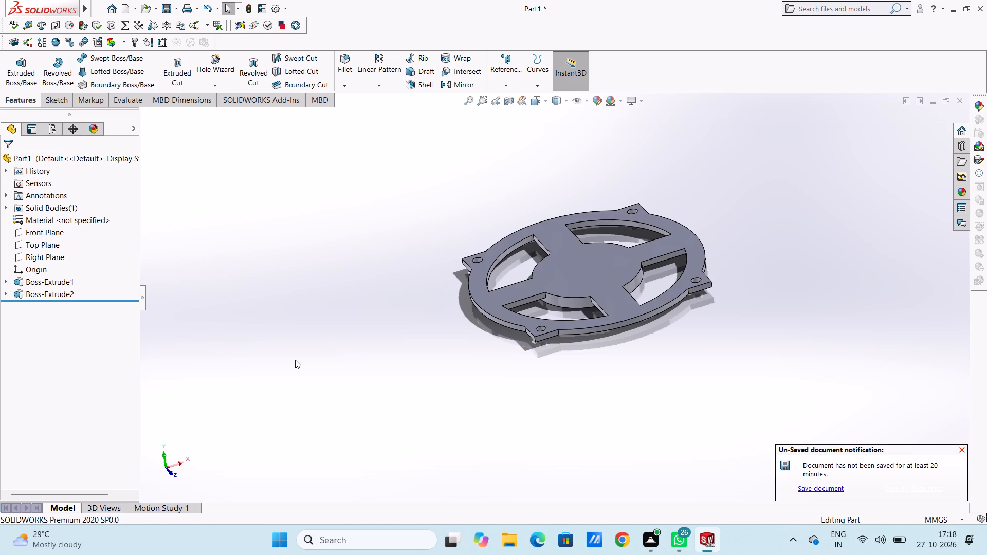
Start a sketch on the long side face of an arm next to the disc boss, viewed from the front.
{"action": "scroll", "coordinate": [551, 388], "scroll_direction": "down", "scroll_amount": 1}
{"action": "middle_click_drag", "start_coordinate": [578, 401], "coordinate": [564, 353]}
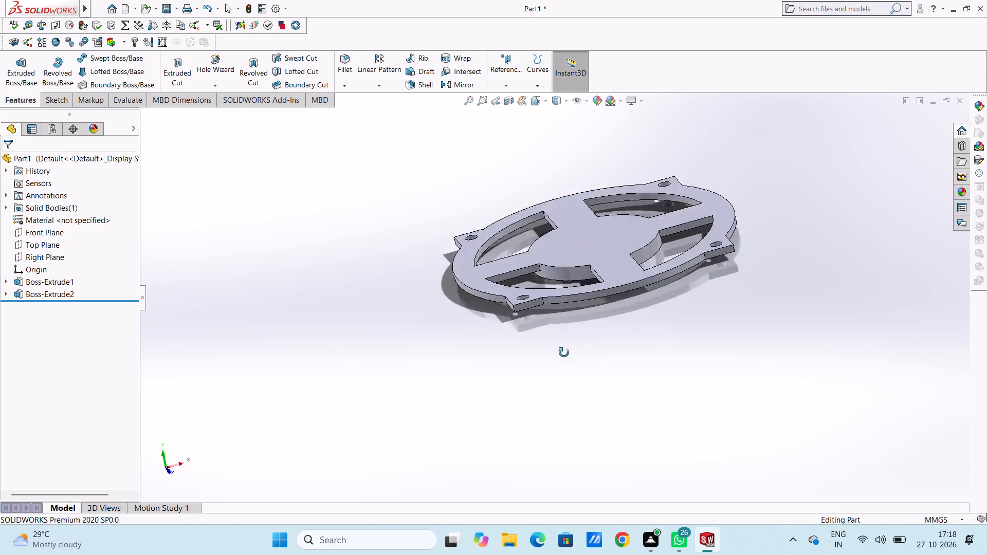
{"action": "middle_click_drag", "start_coordinate": [564, 353], "coordinate": [555, 280]}
{"action": "scroll", "coordinate": [538, 244], "scroll_direction": "down", "scroll_amount": 1}
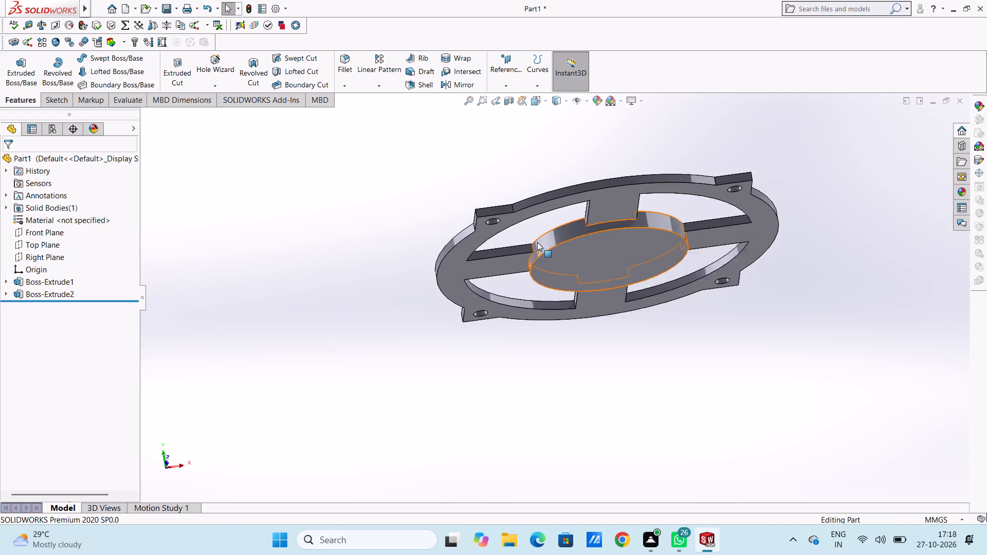
{"action": "scroll", "coordinate": [537, 242], "scroll_direction": "down", "scroll_amount": 3}
{"action": "left_click", "coordinate": [525, 261]}
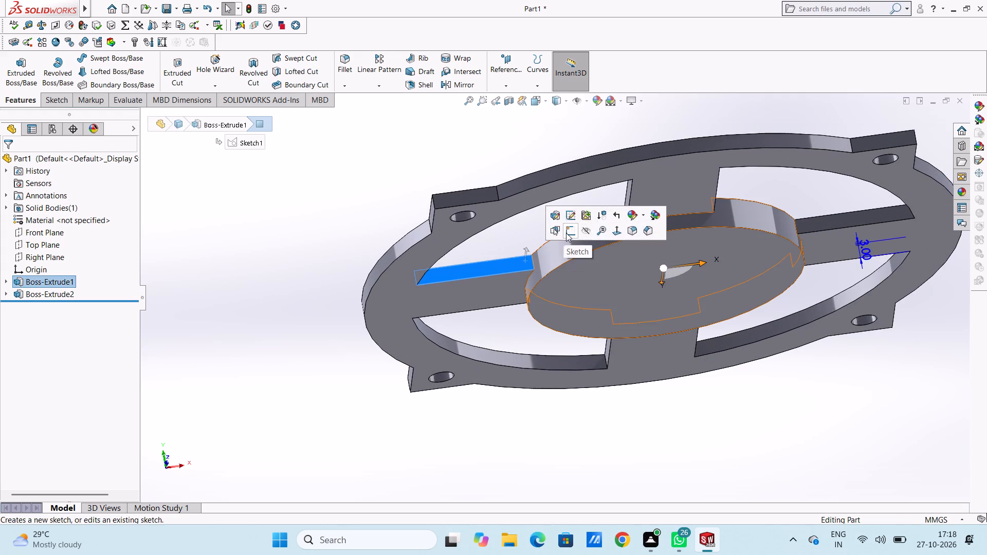
{"action": "left_click", "coordinate": [566, 232]}
{"action": "left_click", "coordinate": [520, 238]}
{"action": "middle_click_drag", "start_coordinate": [520, 234], "coordinate": [518, 274]}
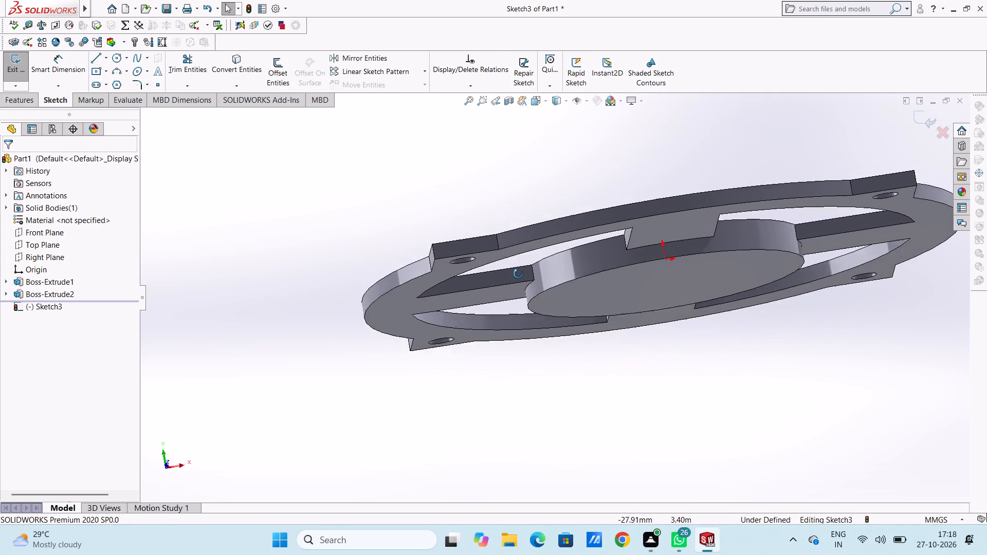
{"action": "middle_click_drag", "start_coordinate": [518, 274], "coordinate": [525, 342]}
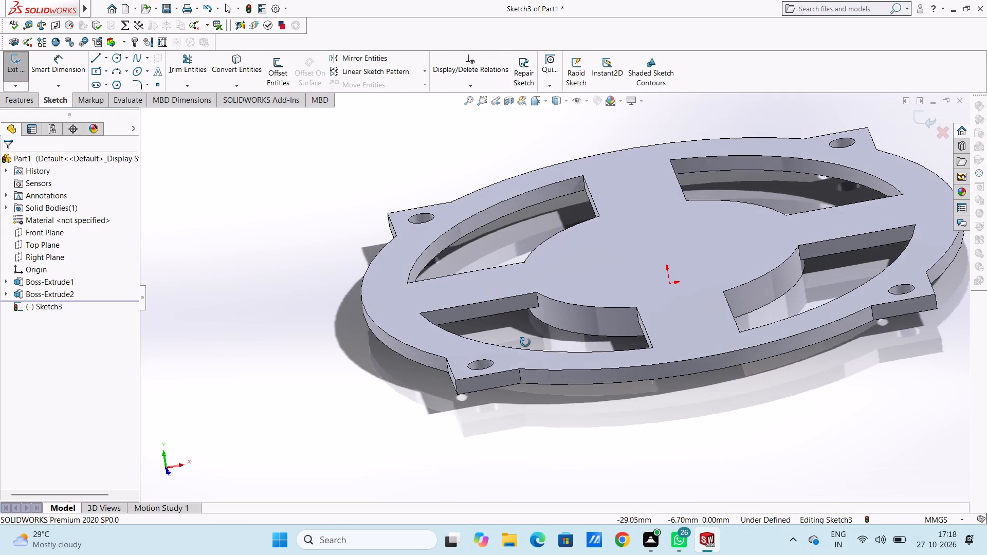
{"action": "middle_click_drag", "start_coordinate": [525, 342], "coordinate": [516, 323]}
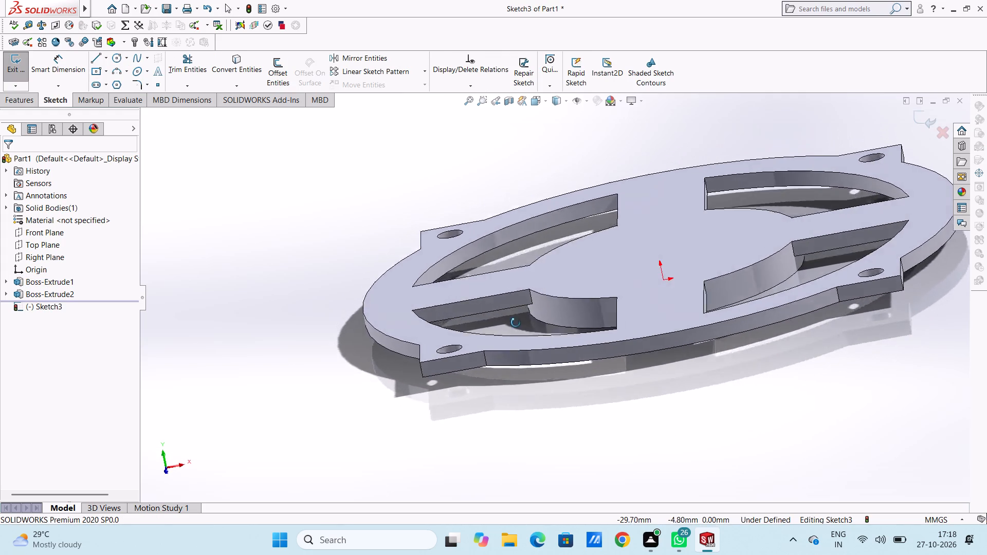
{"action": "middle_click_drag", "start_coordinate": [516, 323], "coordinate": [549, 360]}
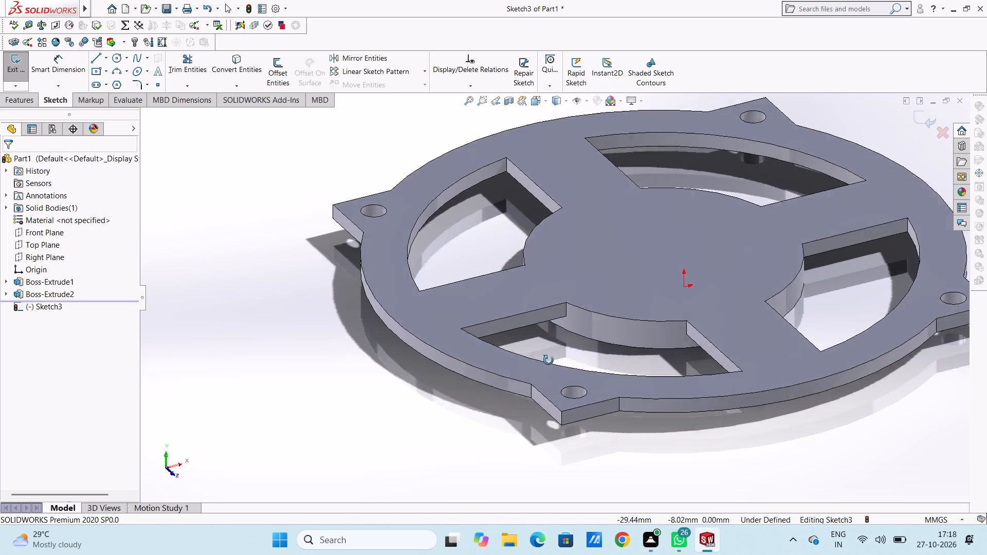
{"action": "middle_click_drag", "start_coordinate": [549, 360], "coordinate": [533, 385]}
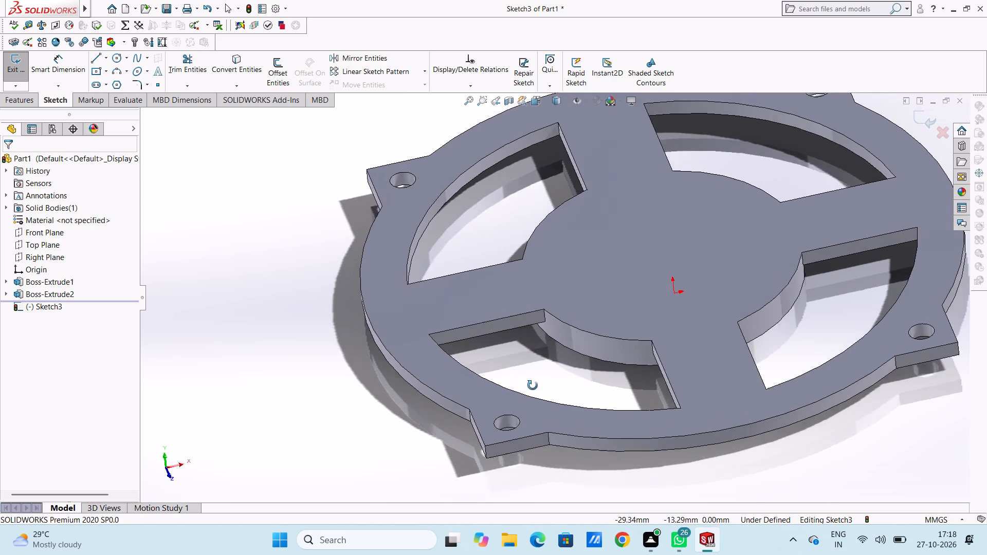
{"action": "middle_click_drag", "start_coordinate": [533, 385], "coordinate": [533, 386]}
{"action": "middle_click_drag", "start_coordinate": [532, 374], "coordinate": [524, 404]}
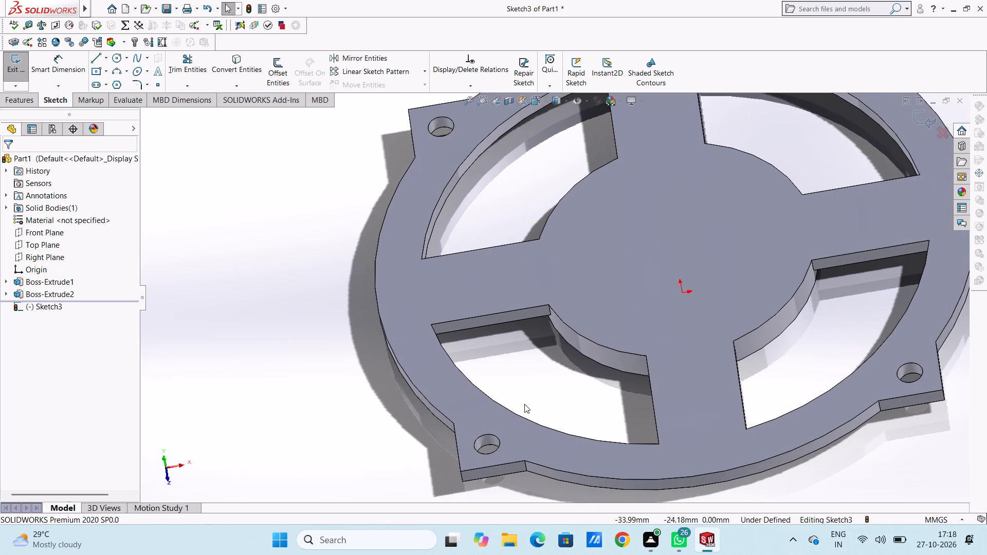
{"action": "key", "text": "ctrl+1"}
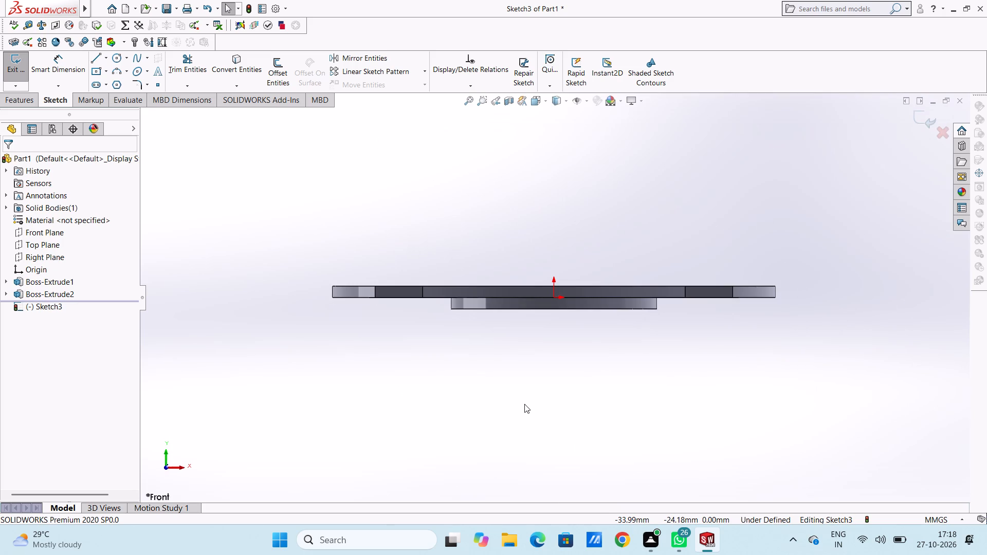
{"action": "scroll", "coordinate": [451, 270], "scroll_direction": "down", "scroll_amount": 2}
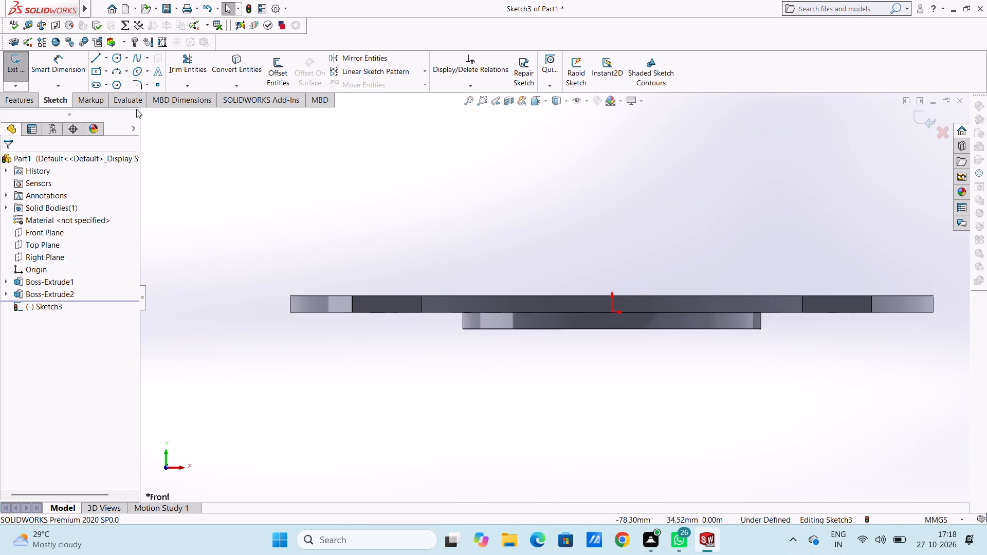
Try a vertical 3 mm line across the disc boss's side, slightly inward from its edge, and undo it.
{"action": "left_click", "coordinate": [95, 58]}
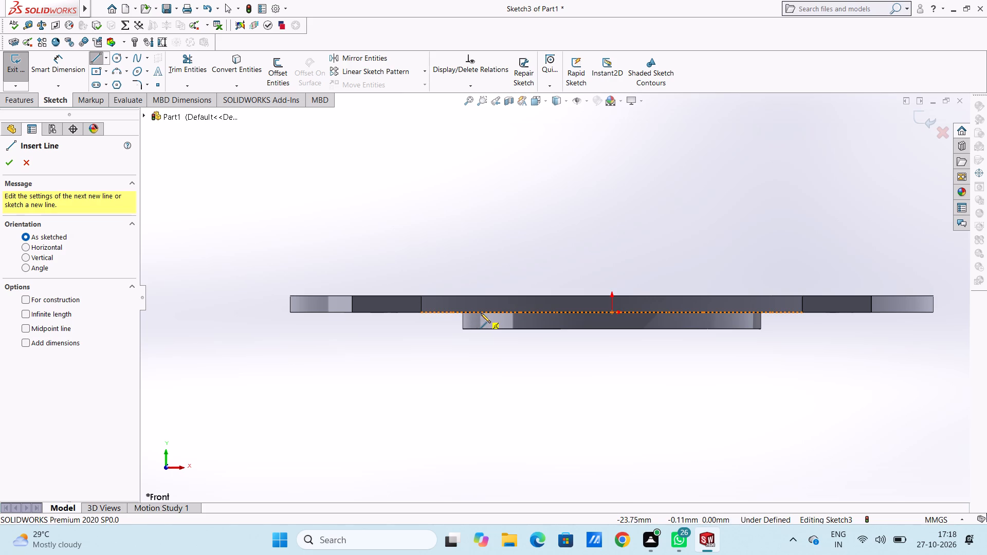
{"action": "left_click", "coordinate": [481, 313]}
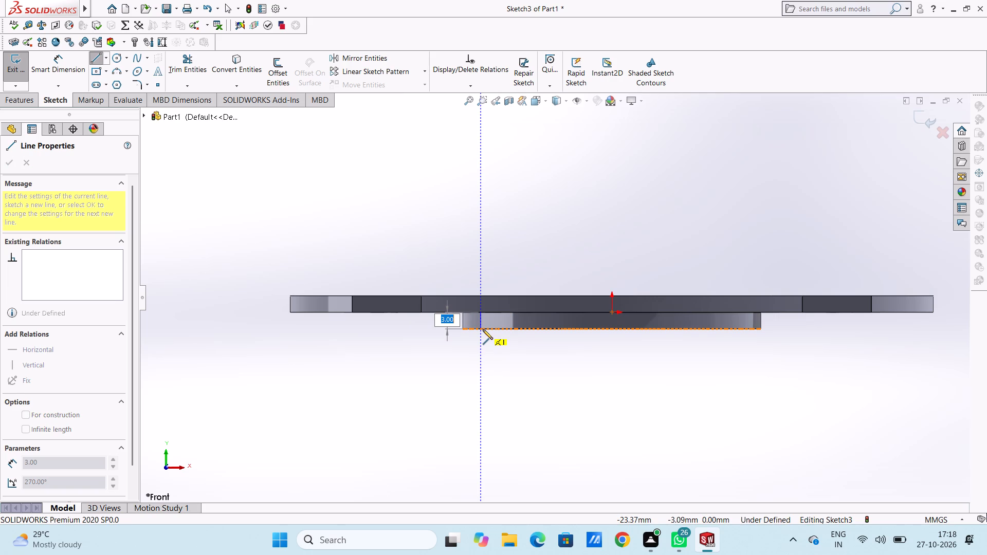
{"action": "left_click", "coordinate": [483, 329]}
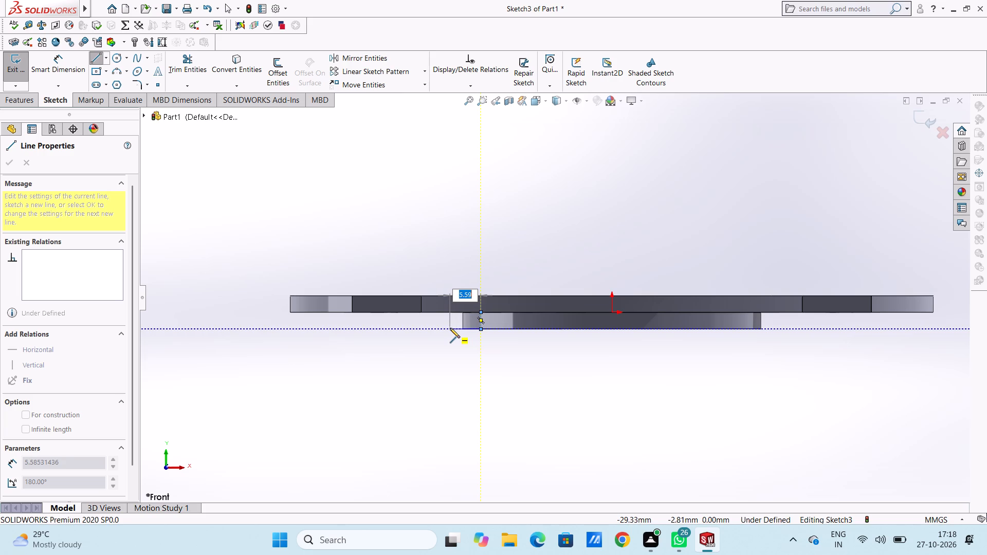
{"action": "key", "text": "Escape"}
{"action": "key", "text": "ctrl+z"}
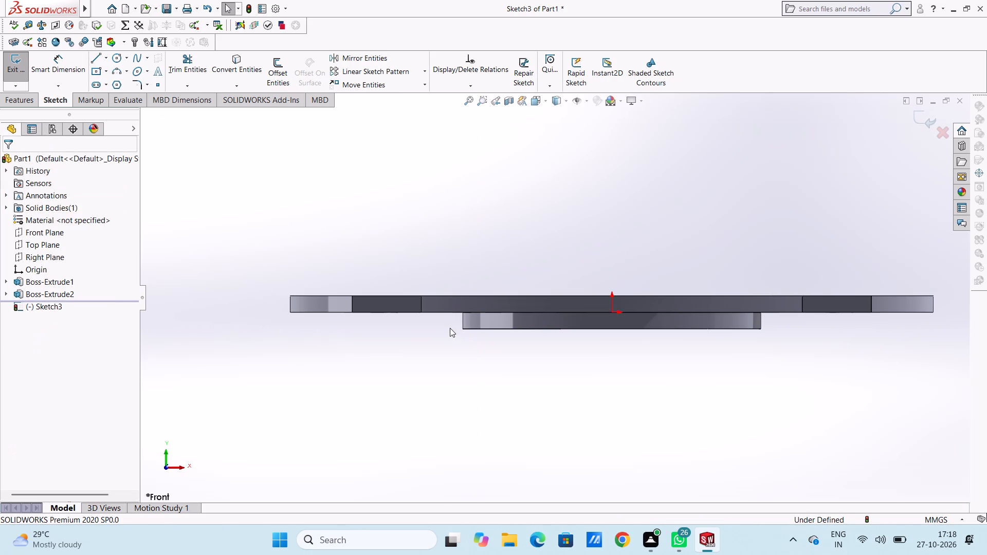
Sketch a vertical 3 mm line up the disc boss's outer edge and a horizontal 7.5 mm line outward along the plate's underside.
{"action": "left_click", "coordinate": [97, 59]}
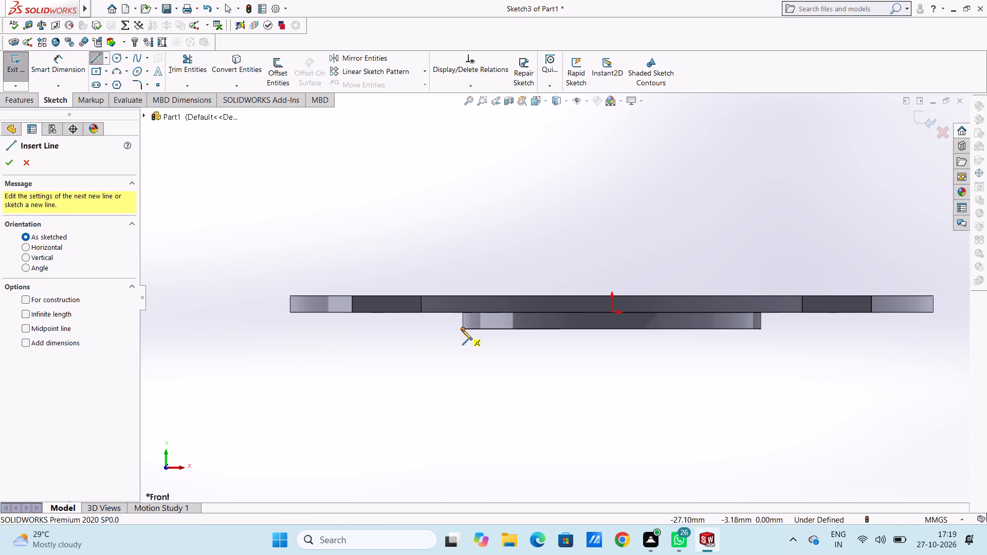
{"action": "left_click", "coordinate": [462, 330]}
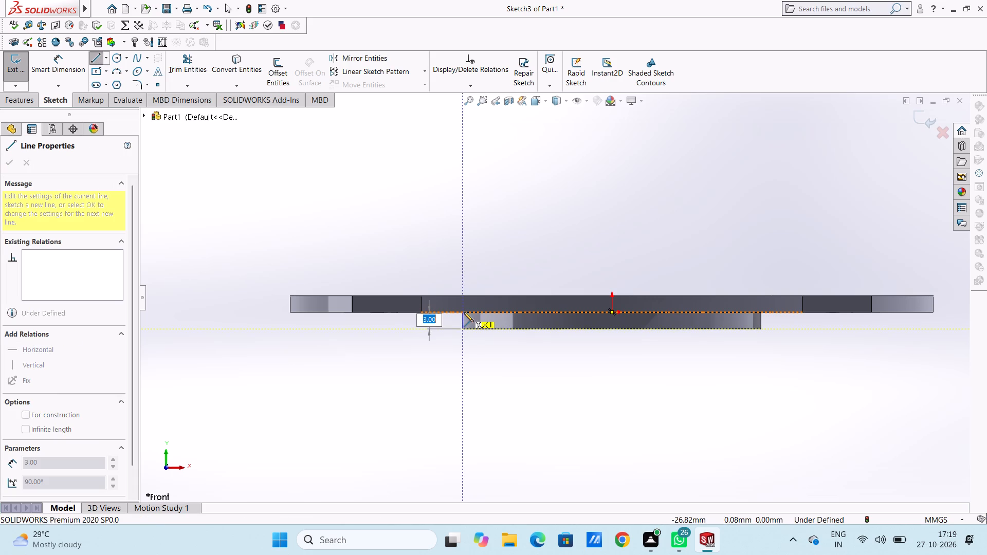
{"action": "left_click", "coordinate": [464, 312]}
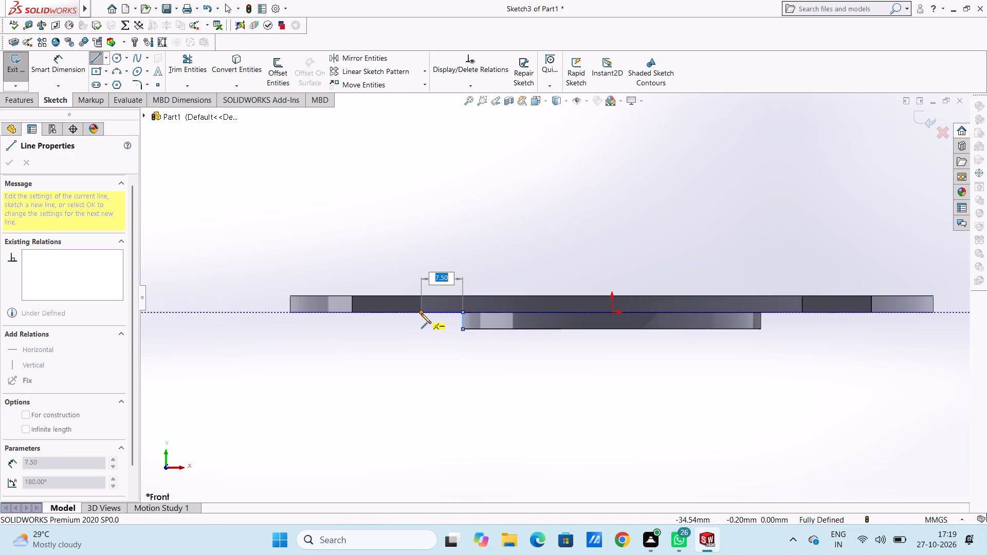
{"action": "left_click", "coordinate": [421, 313]}
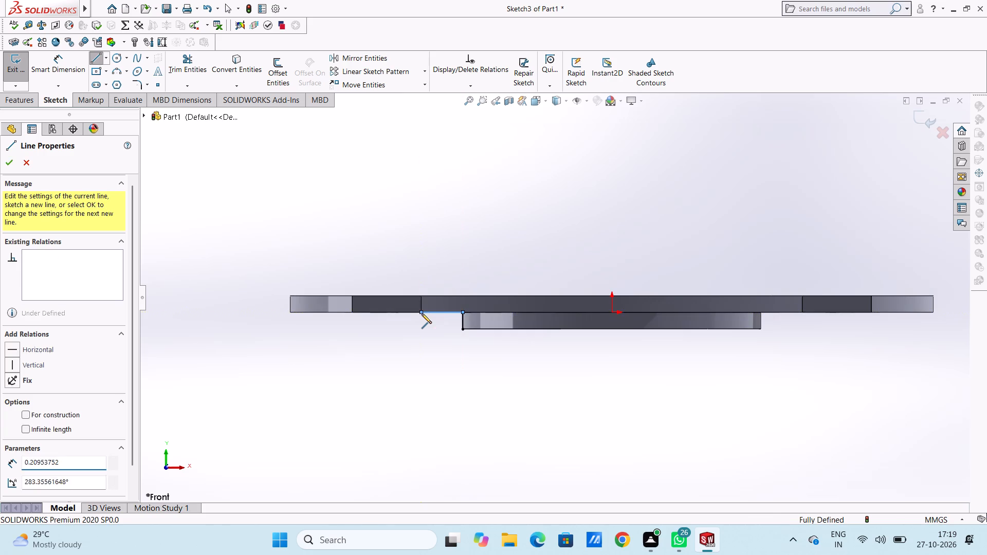
{"action": "right_click", "coordinate": [488, 226]}
{"action": "left_click", "coordinate": [503, 236]}
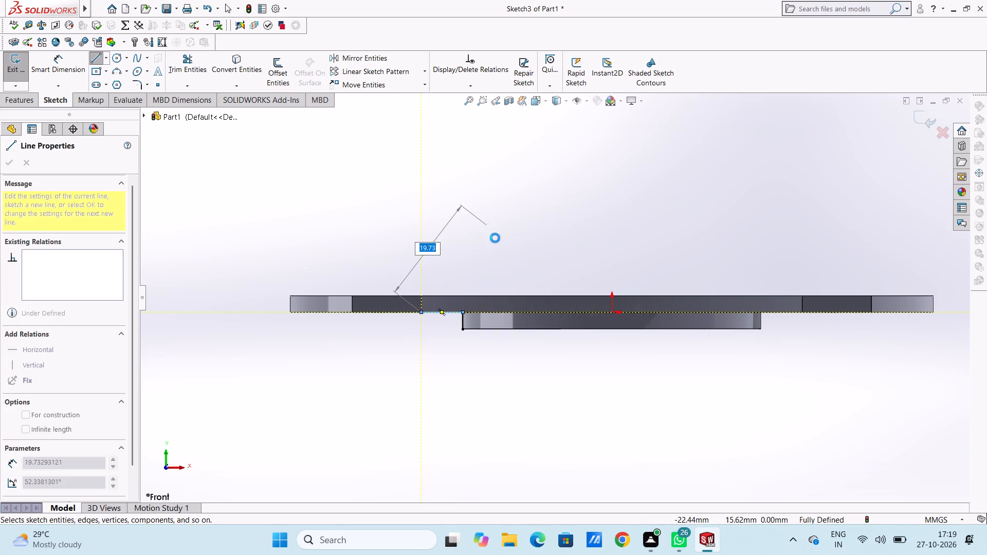
{"action": "left_click", "coordinate": [436, 250]}
Sketch a three-point arc of radius 14 mm from the horizontal line's outer end to the bottom of the vertical line.
{"action": "left_click", "coordinate": [113, 68]}
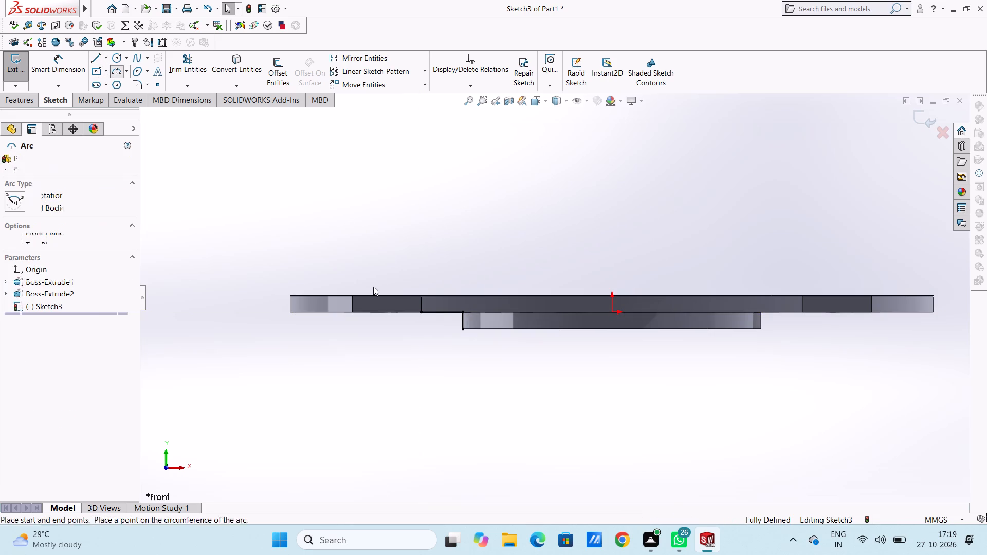
{"action": "left_click", "coordinate": [422, 313]}
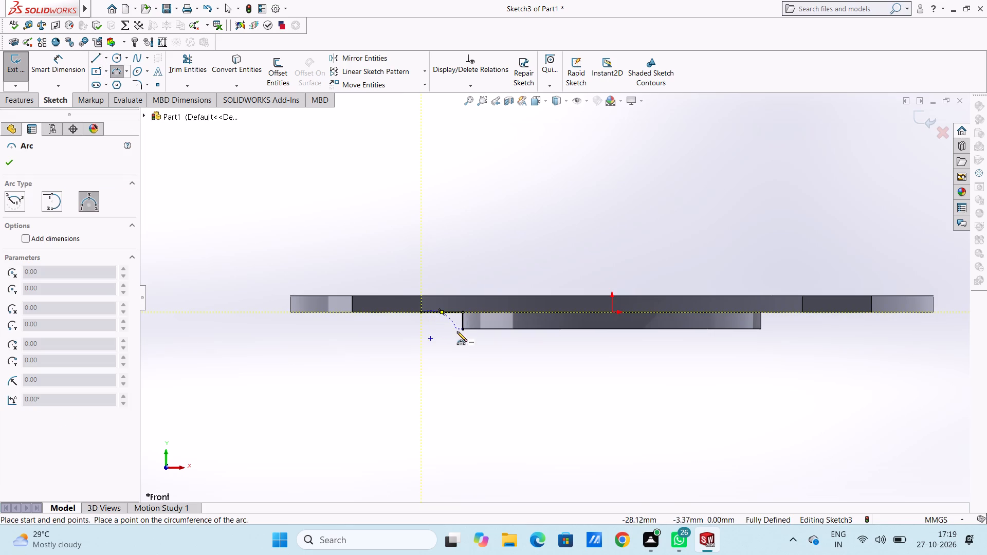
{"action": "left_click", "coordinate": [463, 328]}
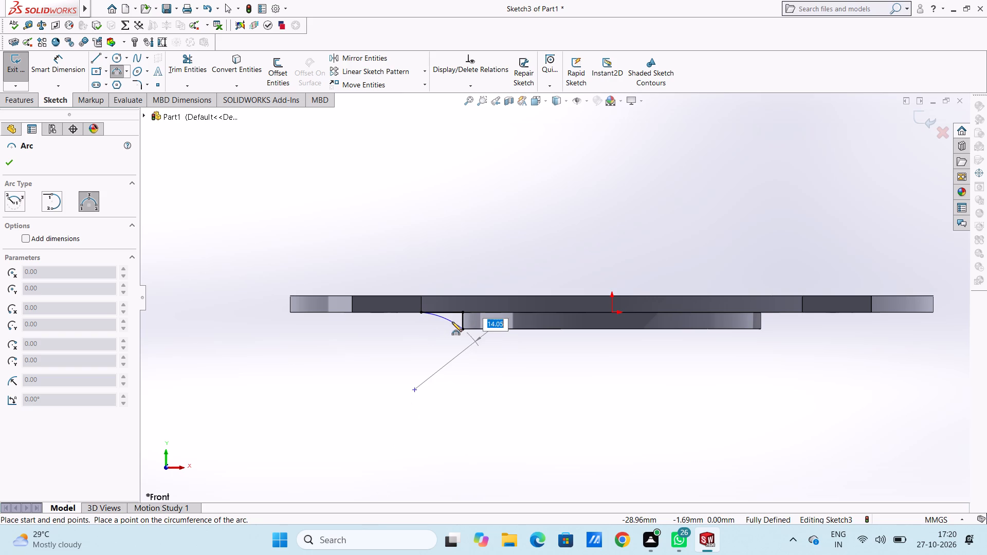
{"action": "type", "text": "14"}
{"action": "key", "text": "Return"}
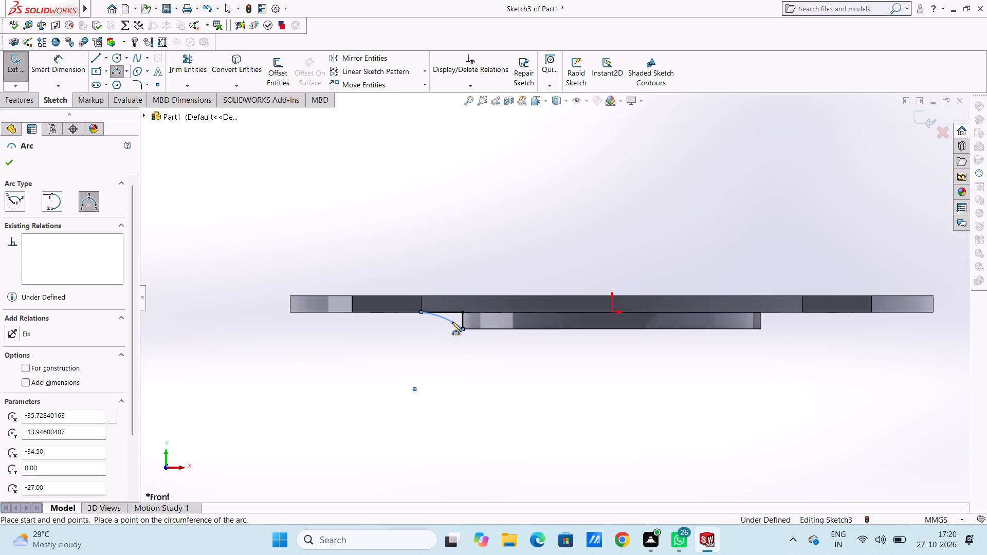
{"action": "left_click", "coordinate": [8, 163]}
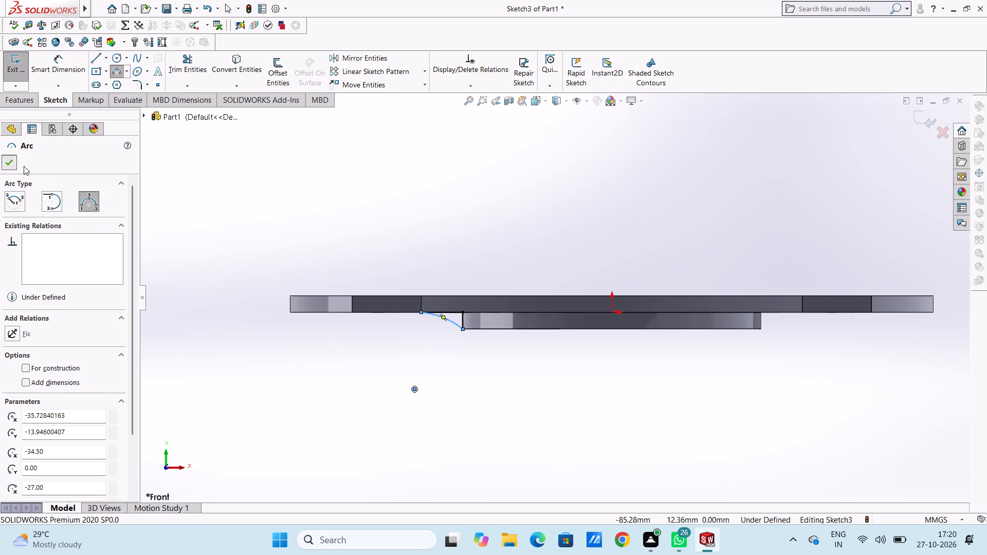
{"action": "left_click", "coordinate": [232, 177]}
Add a 14 mm radius dimension to the arc joining the plate's underside and the disc boss.
{"action": "middle_click_drag", "start_coordinate": [299, 171], "coordinate": [311, 227]}
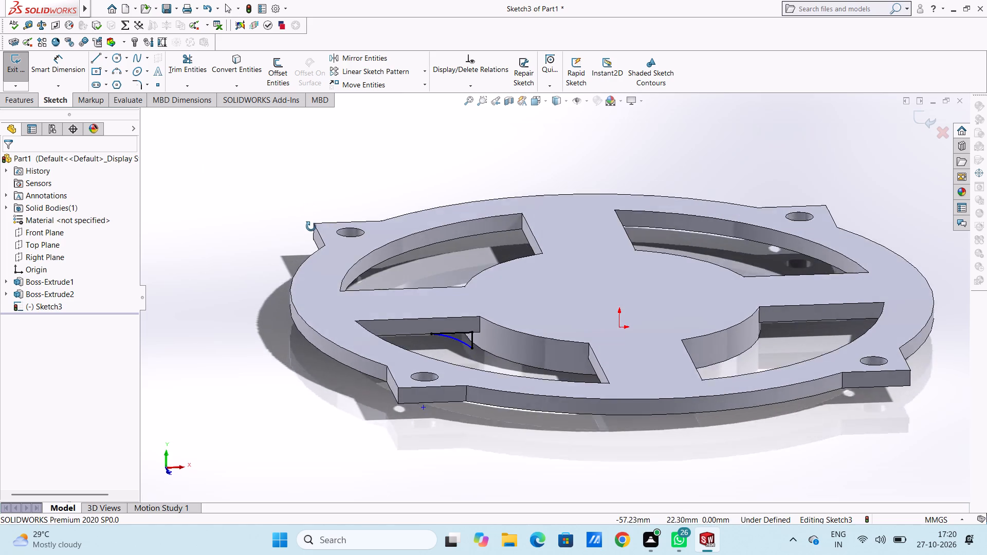
{"action": "middle_click_drag", "start_coordinate": [311, 227], "coordinate": [300, 199]}
{"action": "key", "text": "ctrl+1"}
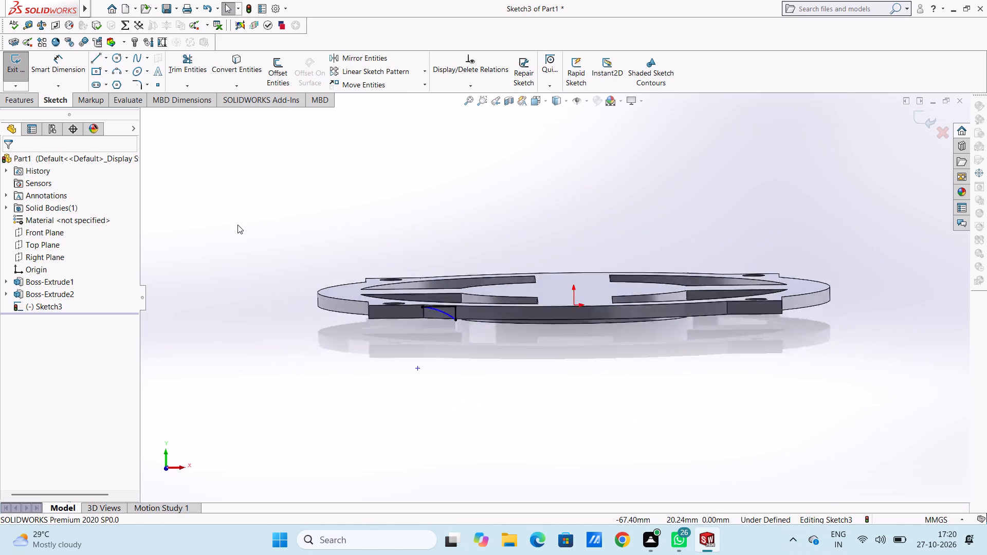
{"action": "scroll", "coordinate": [516, 224], "scroll_direction": "down", "scroll_amount": 1}
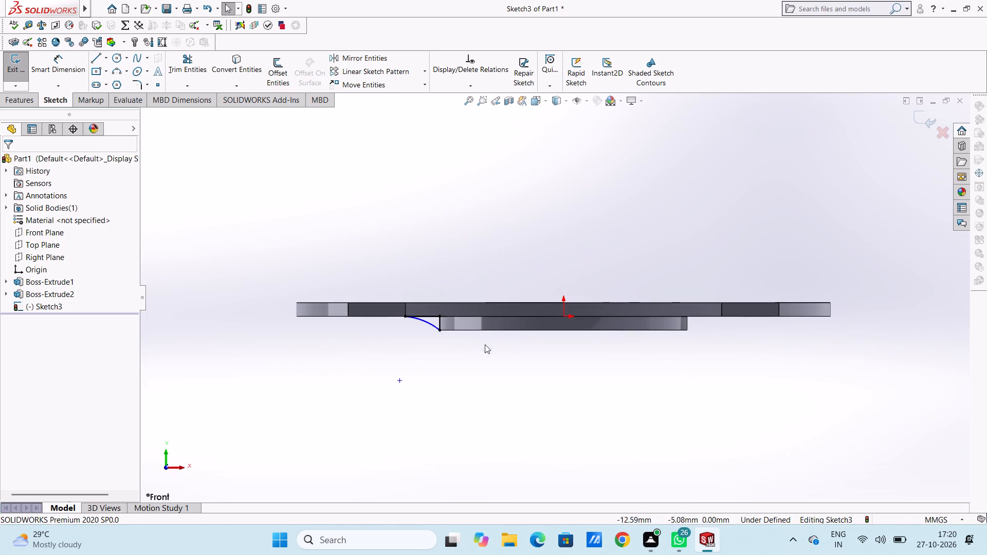
{"action": "scroll", "coordinate": [433, 292], "scroll_direction": "down", "scroll_amount": 3}
{"action": "left_click", "coordinate": [60, 67]}
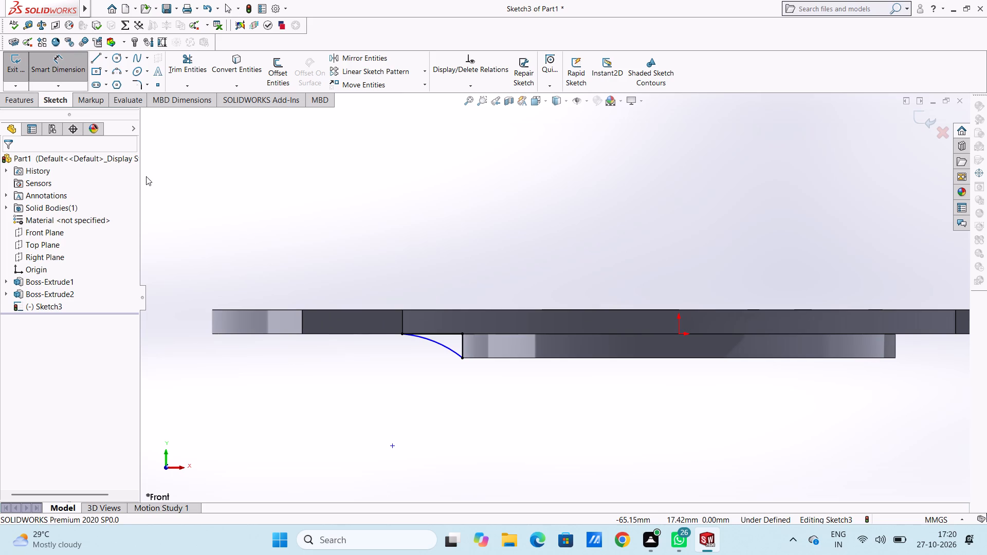
{"action": "left_click", "coordinate": [434, 344]}
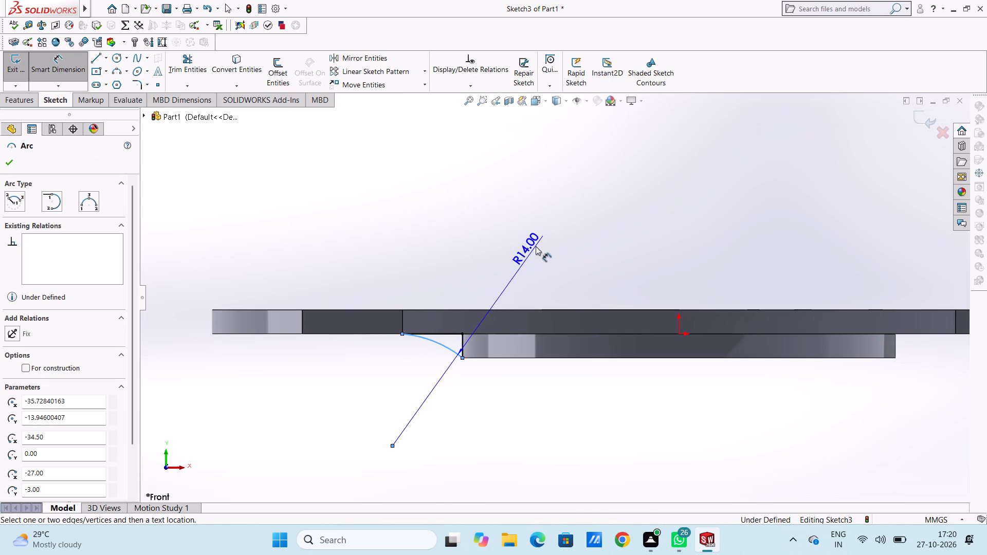
{"action": "left_click", "coordinate": [492, 228]}
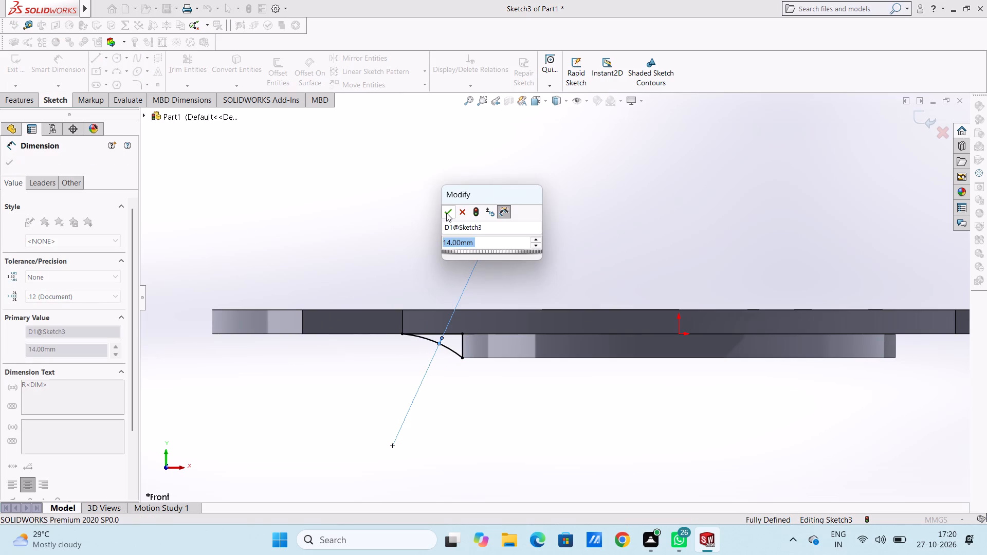
{"action": "left_click", "coordinate": [446, 213]}
{"action": "left_click", "coordinate": [417, 216]}
On the disc boss's opposite side, sketch a horizontal 7.5 mm line along the plate's underside and a vertical 3 mm line down the boss edge.
{"action": "left_click", "coordinate": [100, 62]}
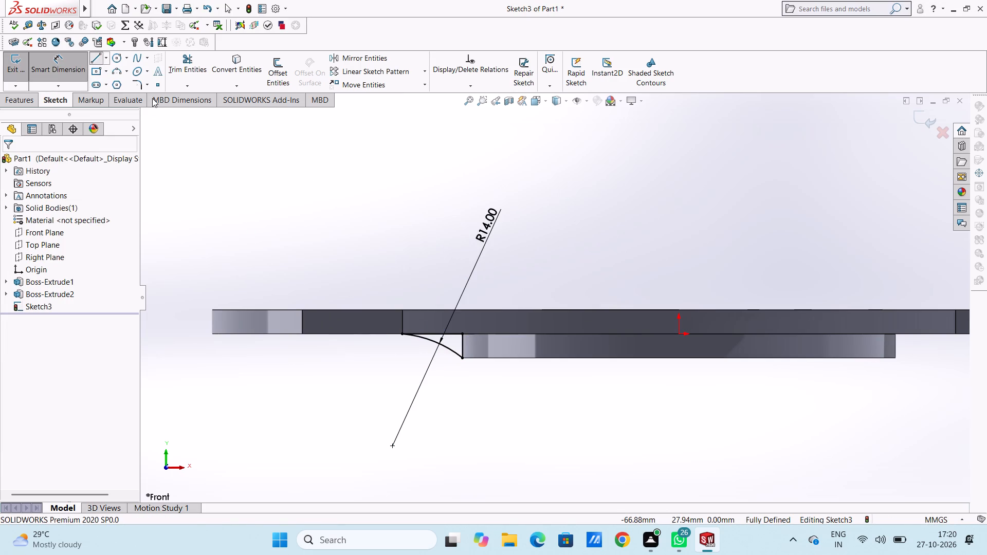
{"action": "scroll", "coordinate": [885, 316], "scroll_direction": "up", "scroll_amount": 3}
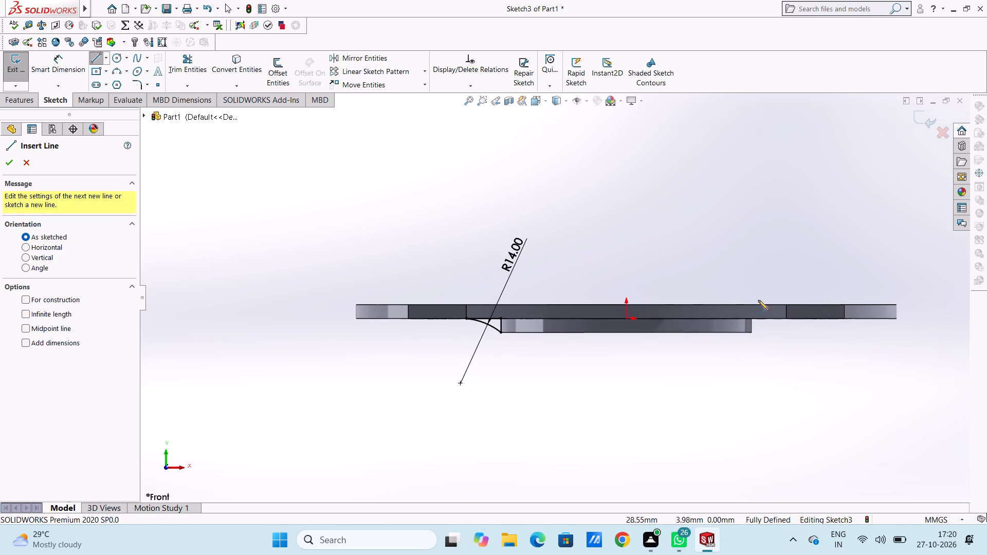
{"action": "scroll", "coordinate": [758, 300], "scroll_direction": "down", "scroll_amount": 2}
{"action": "left_click", "coordinate": [778, 328]}
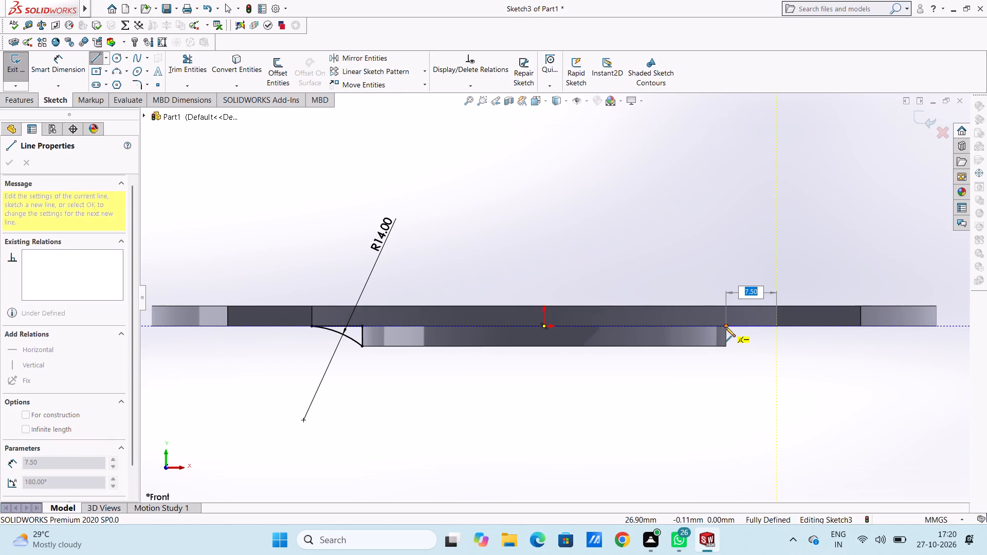
{"action": "left_click", "coordinate": [725, 327]}
{"action": "left_click", "coordinate": [727, 348]}
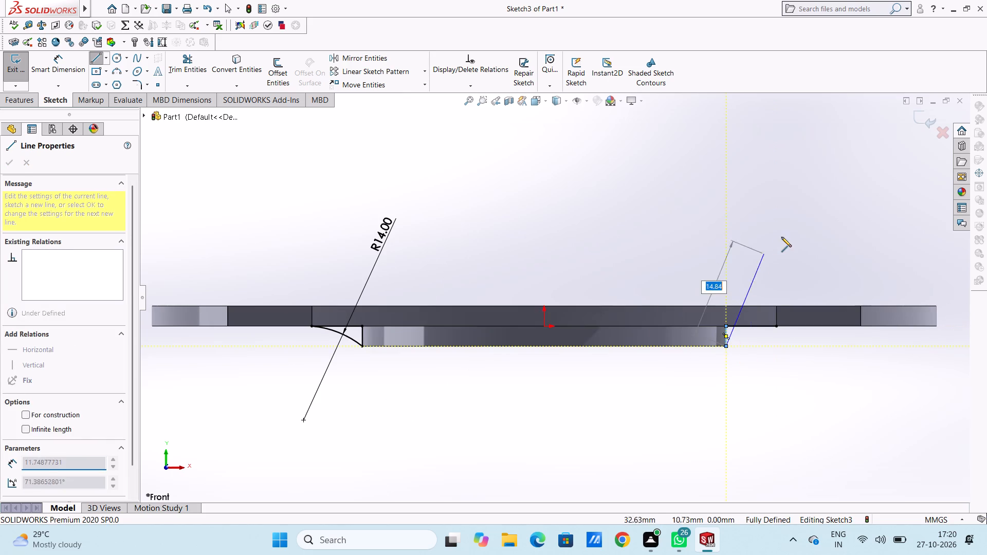
{"action": "right_click", "coordinate": [785, 233]}
{"action": "left_click_drag", "start_coordinate": [801, 241], "coordinate": [788, 242]}
{"action": "left_click", "coordinate": [702, 244]}
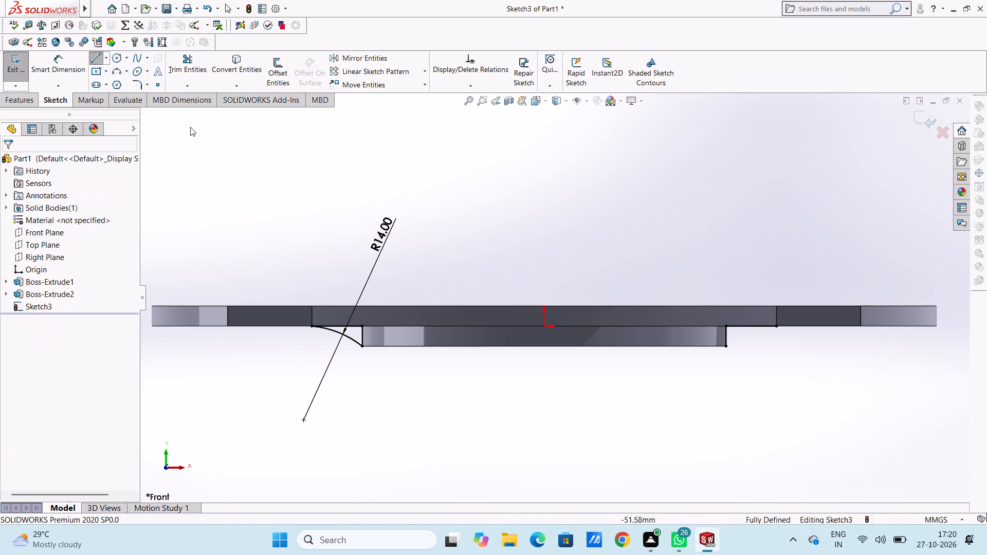
Close the second profile with a three-point arc of radius 14 mm between the free ends of its two lines.
{"action": "left_click", "coordinate": [116, 68]}
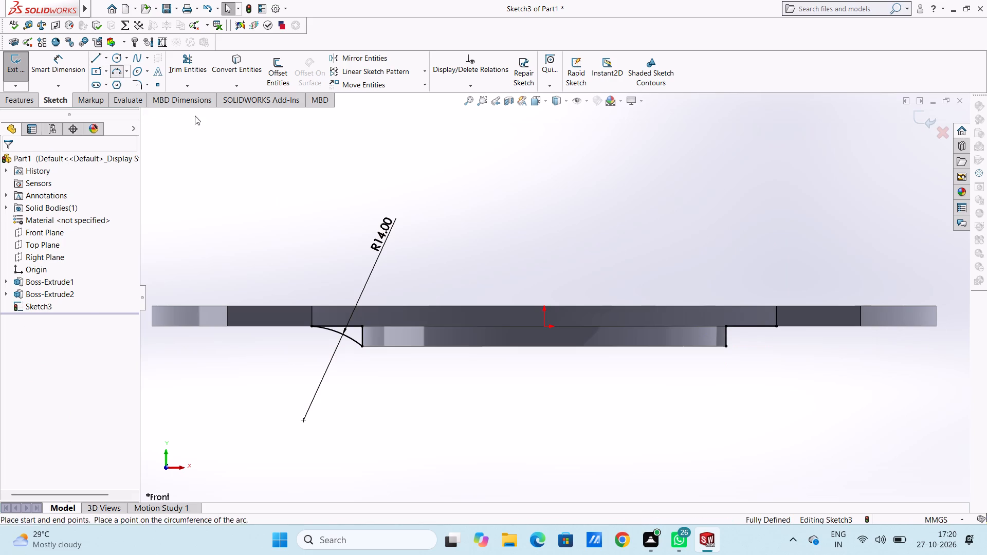
{"action": "left_click", "coordinate": [728, 348]}
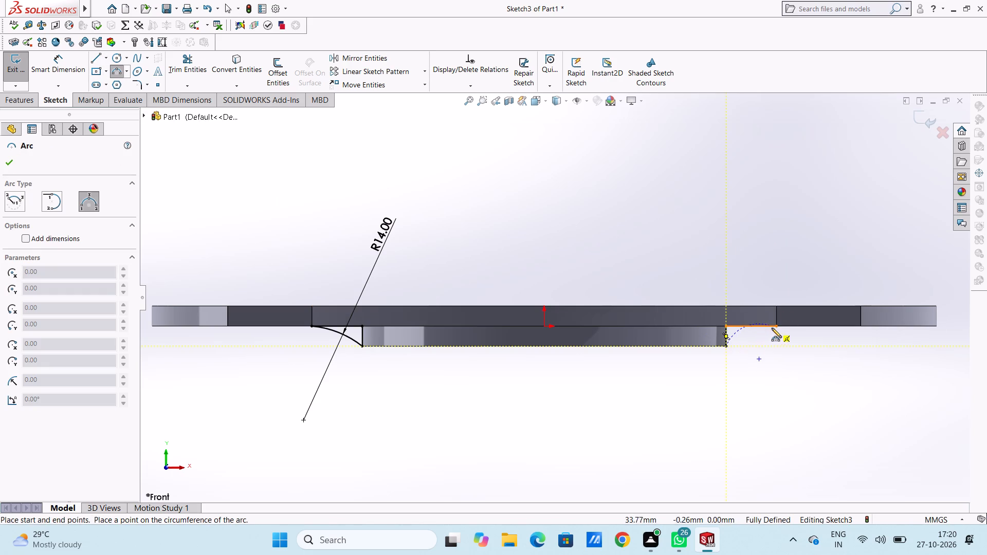
{"action": "left_click", "coordinate": [776, 327]}
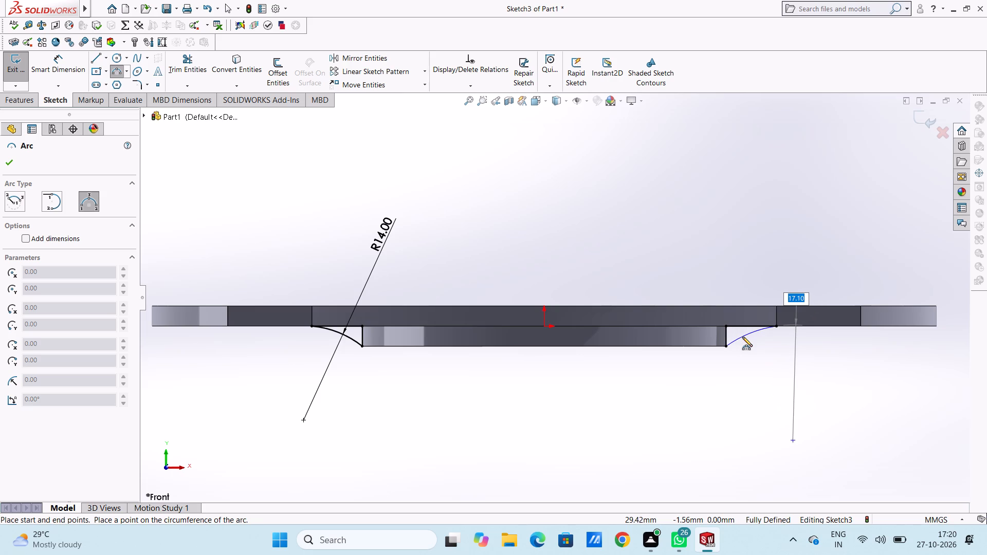
{"action": "type", "text": "14"}
{"action": "key", "text": "Return"}
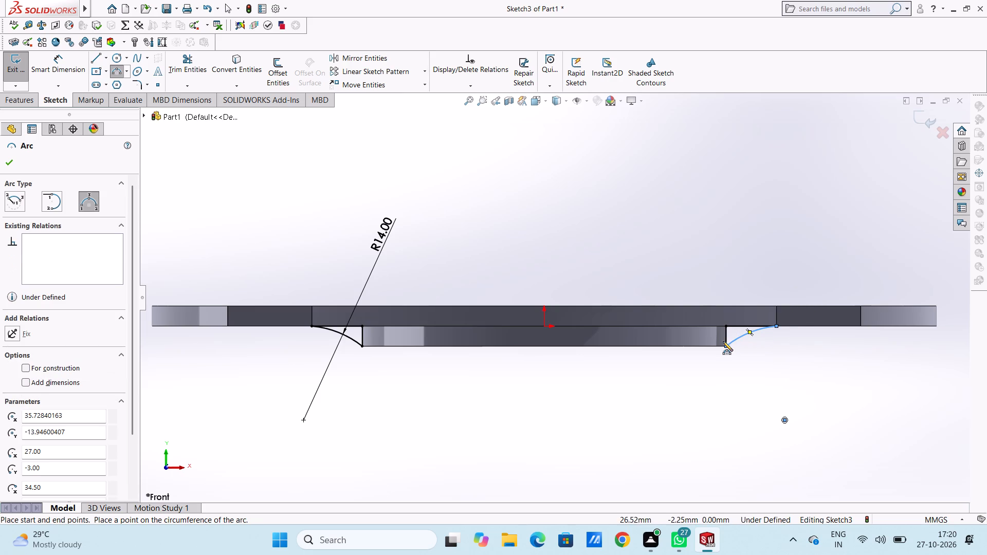
{"action": "left_click", "coordinate": [7, 160]}
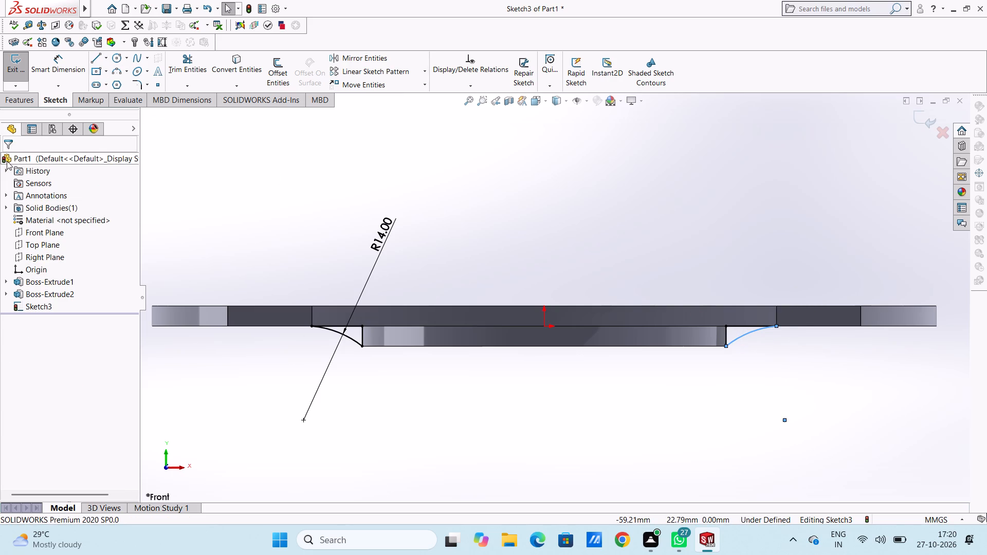
Add a 14 mm radius dimension to the second profile's arc.
{"action": "left_click", "coordinate": [49, 63]}
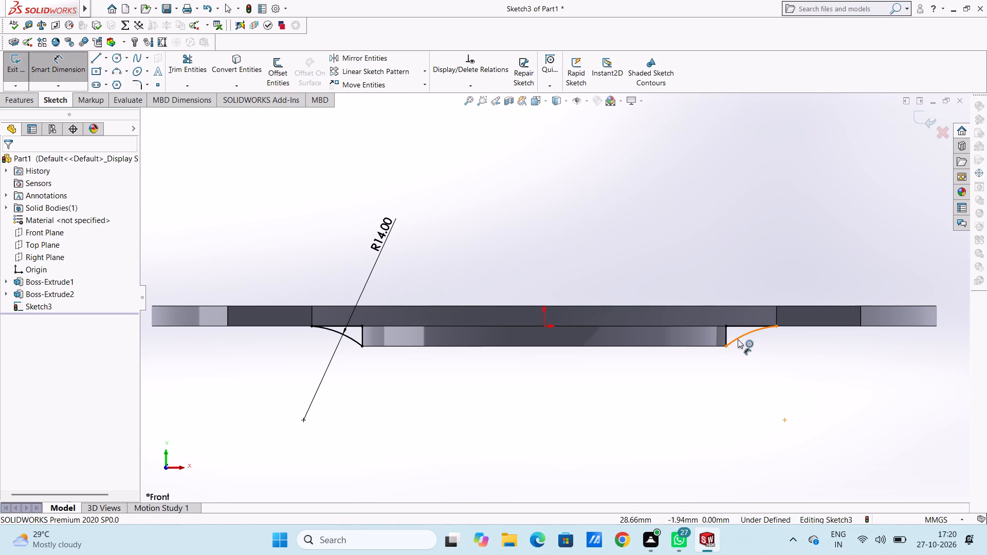
{"action": "left_click", "coordinate": [740, 341]}
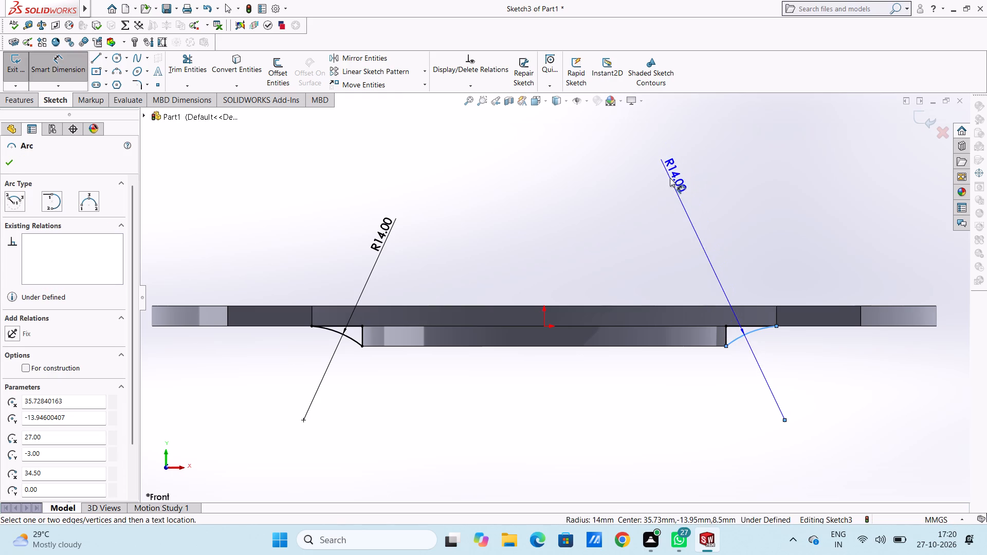
{"action": "left_click", "coordinate": [683, 193]}
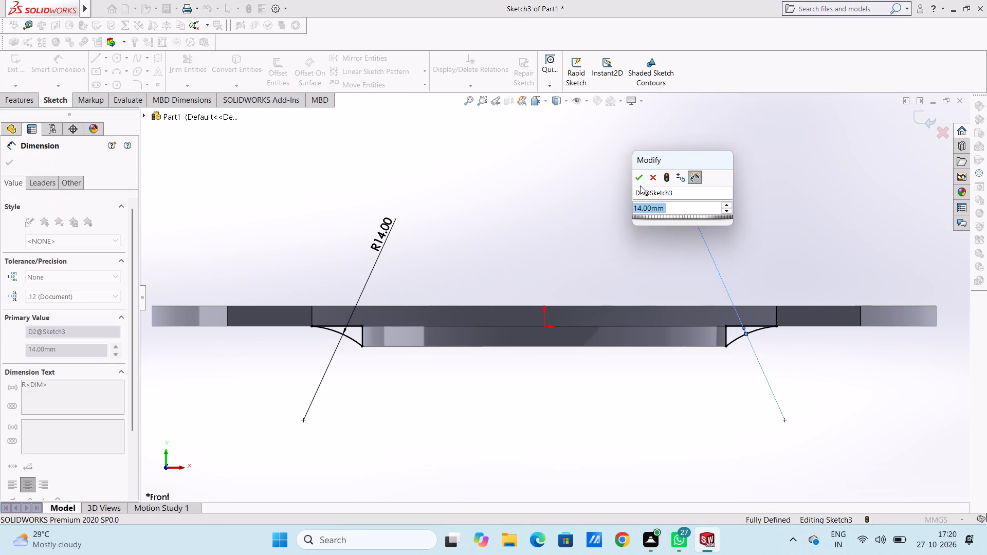
{"action": "left_click", "coordinate": [635, 178]}
{"action": "left_click", "coordinate": [620, 186]}
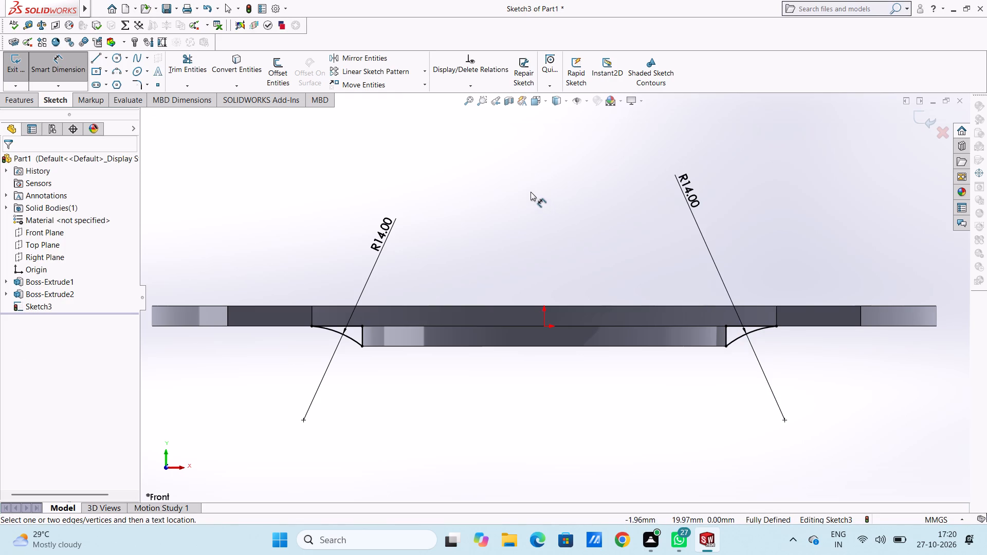
Examine from several angles how the two arc profiles sit against the arms and the disc boss.
{"action": "middle_click_drag", "start_coordinate": [529, 194], "coordinate": [569, 276]}
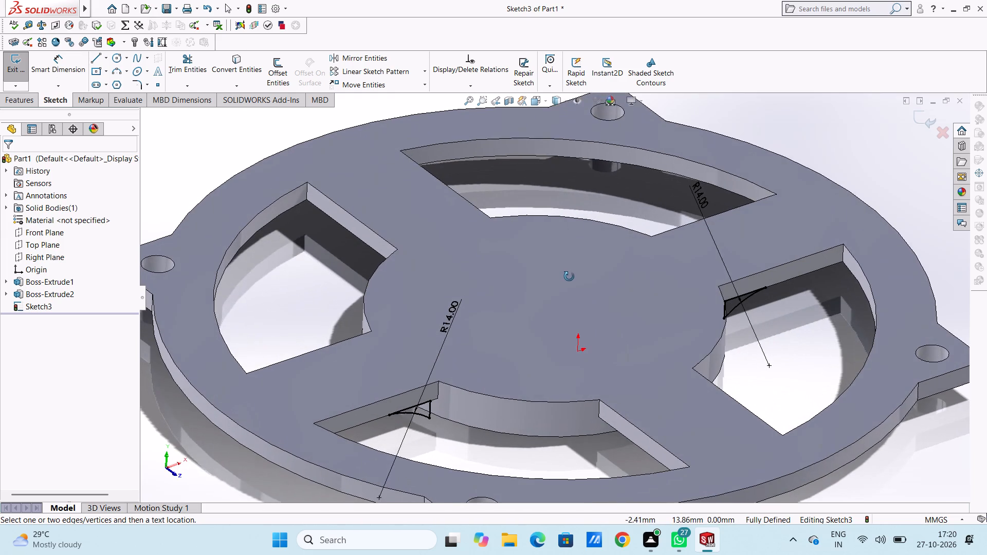
{"action": "middle_click_drag", "start_coordinate": [569, 276], "coordinate": [524, 235]}
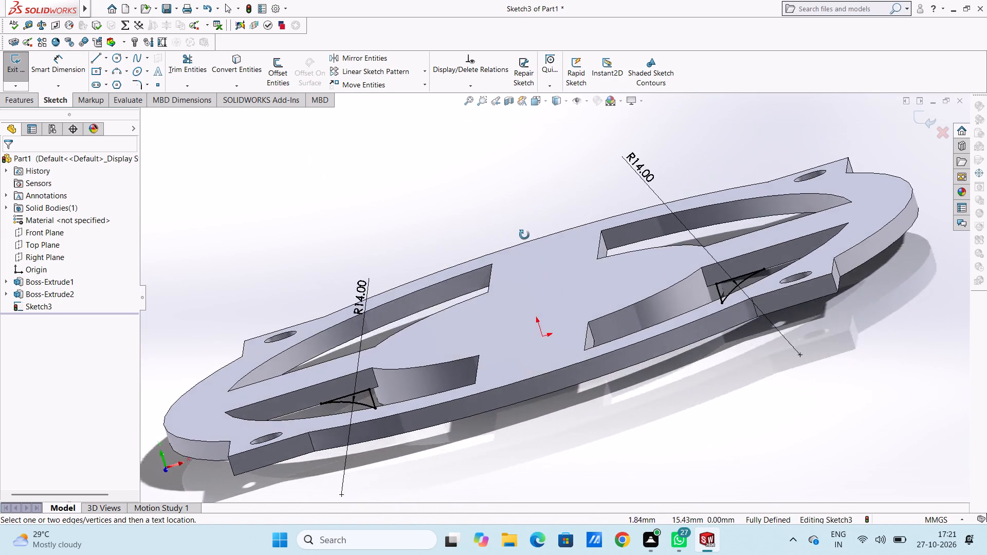
{"action": "middle_click_drag", "start_coordinate": [524, 235], "coordinate": [542, 231]}
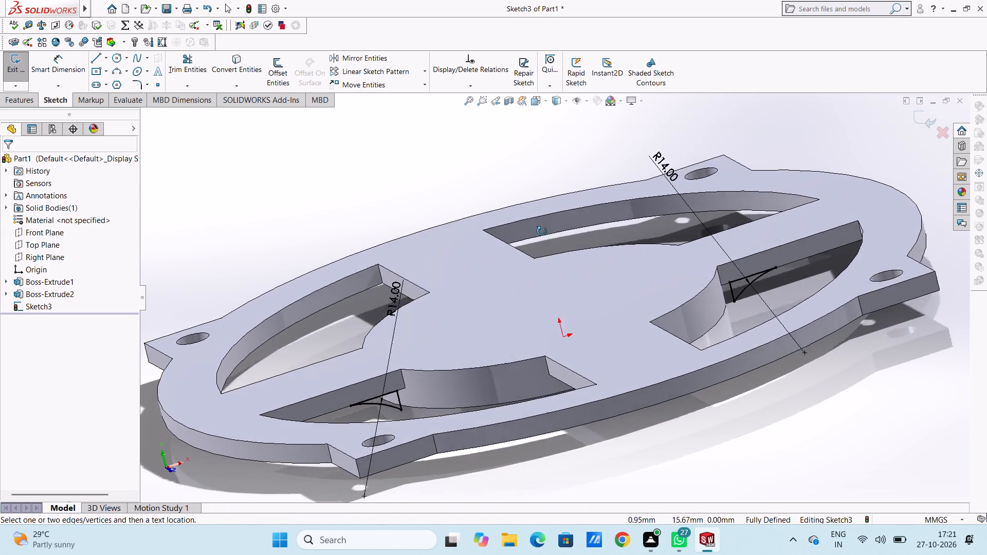
{"action": "middle_click_drag", "start_coordinate": [542, 231], "coordinate": [523, 273]}
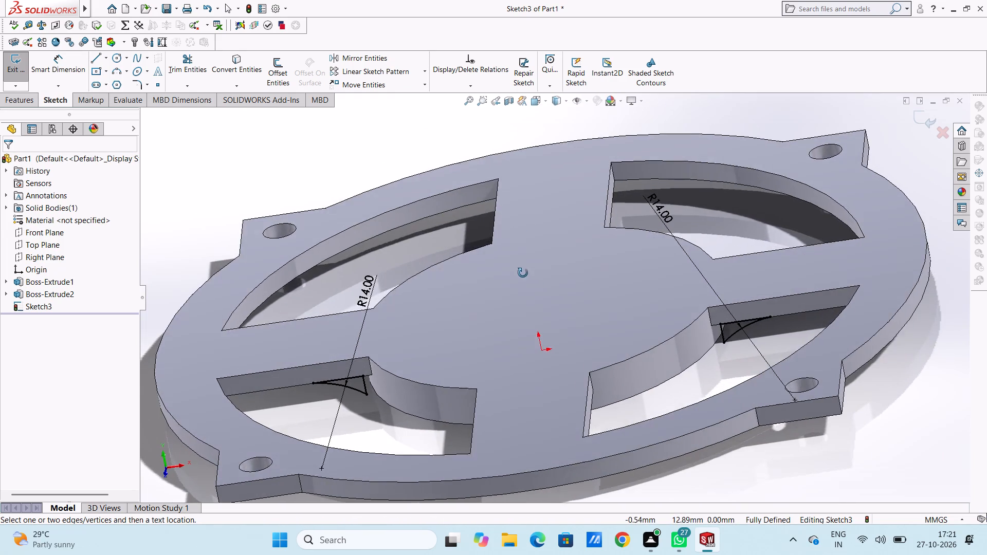
{"action": "middle_click_drag", "start_coordinate": [523, 273], "coordinate": [532, 229]}
{"action": "middle_click_drag", "start_coordinate": [534, 225], "coordinate": [540, 218]}
{"action": "middle_click_drag", "start_coordinate": [541, 217], "coordinate": [537, 233]}
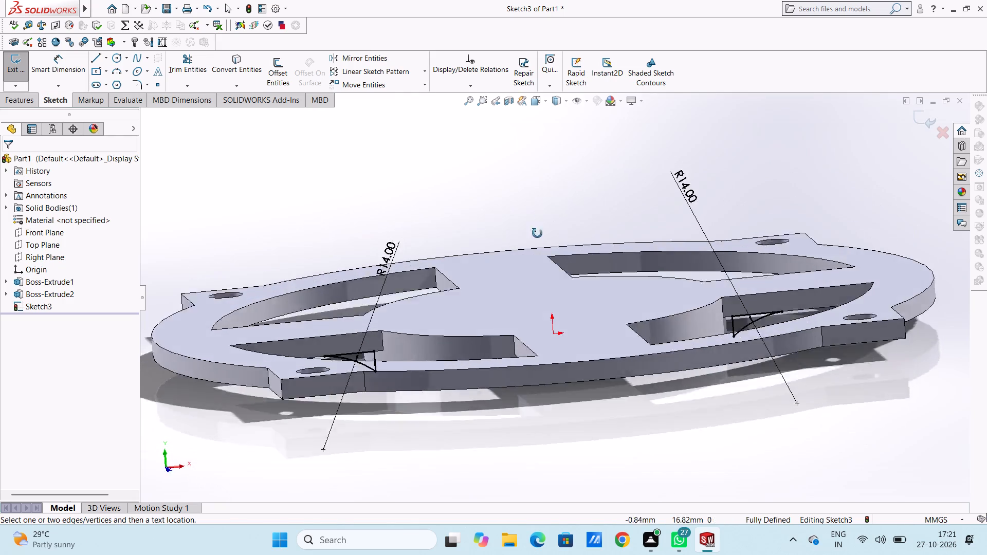
{"action": "middle_click_drag", "start_coordinate": [537, 233], "coordinate": [541, 350]}
{"action": "middle_click", "coordinate": [541, 350]}
{"action": "middle_click", "coordinate": [541, 350]}
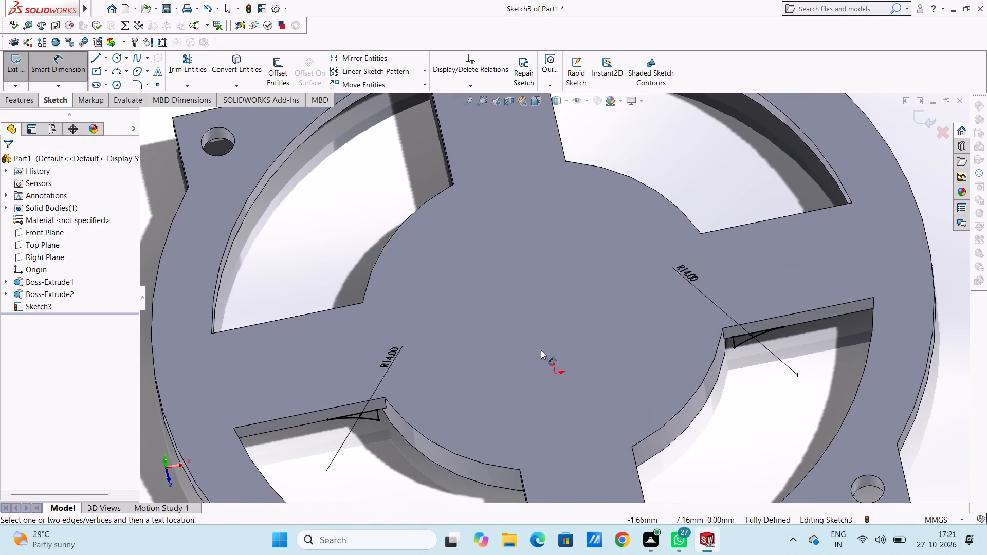
{"action": "scroll", "coordinate": [596, 361], "scroll_direction": "down", "scroll_amount": 4}
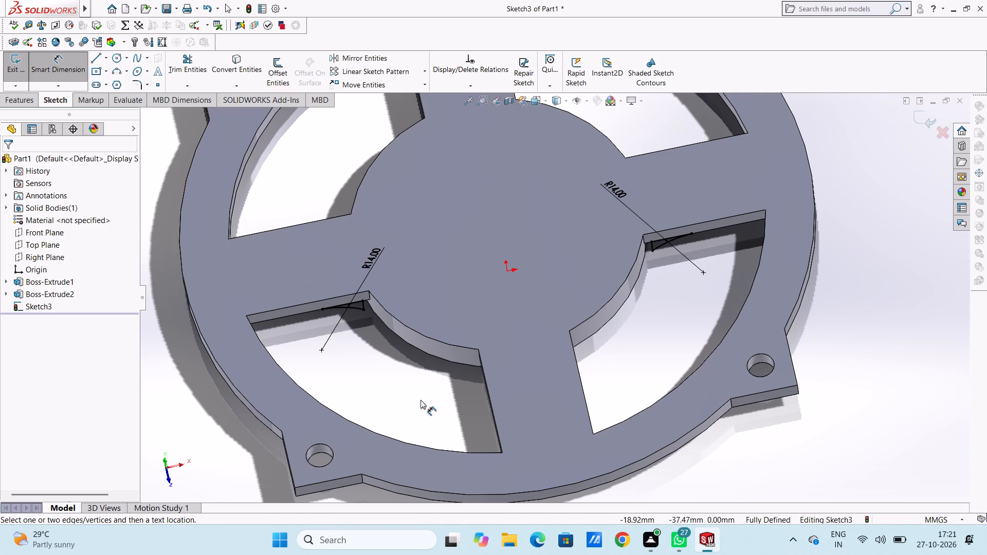
{"action": "key", "text": "Escape"}
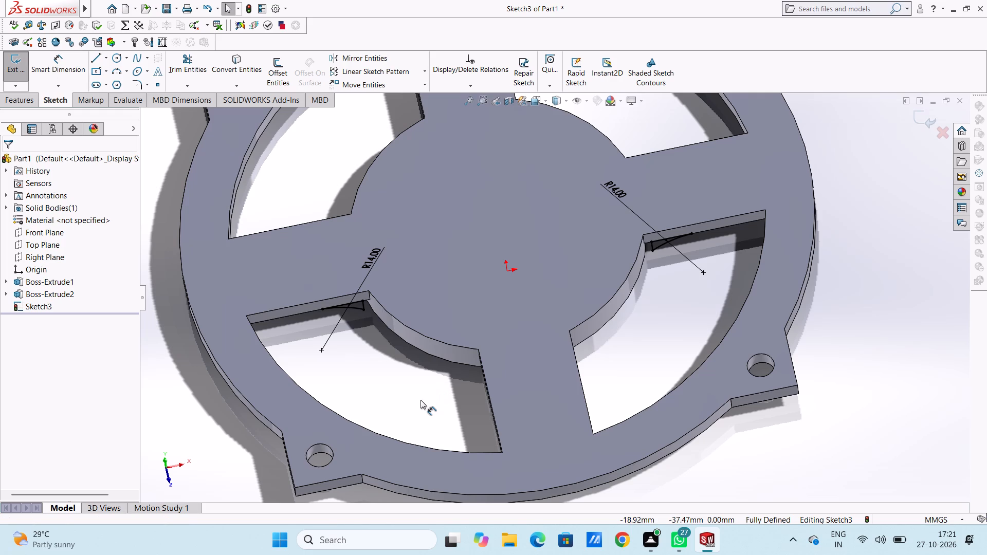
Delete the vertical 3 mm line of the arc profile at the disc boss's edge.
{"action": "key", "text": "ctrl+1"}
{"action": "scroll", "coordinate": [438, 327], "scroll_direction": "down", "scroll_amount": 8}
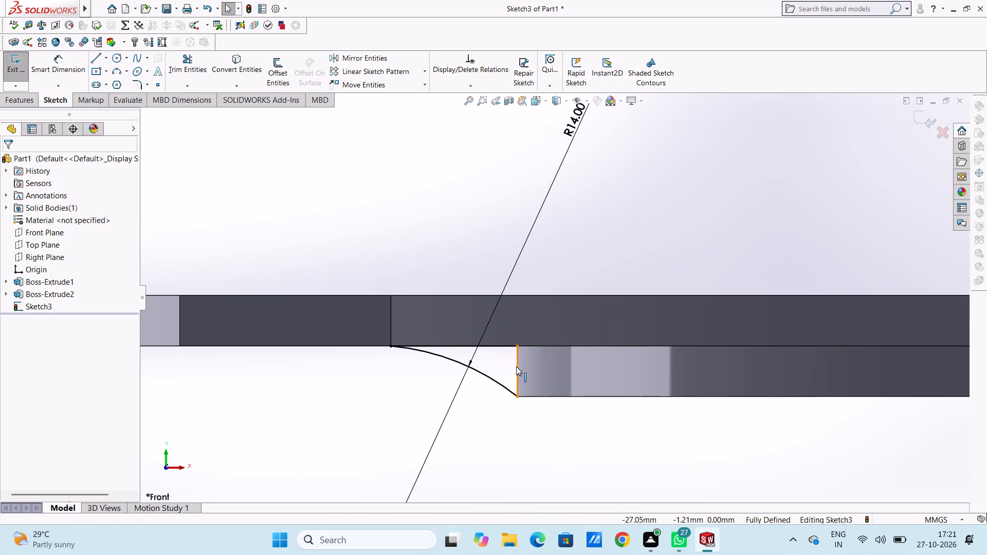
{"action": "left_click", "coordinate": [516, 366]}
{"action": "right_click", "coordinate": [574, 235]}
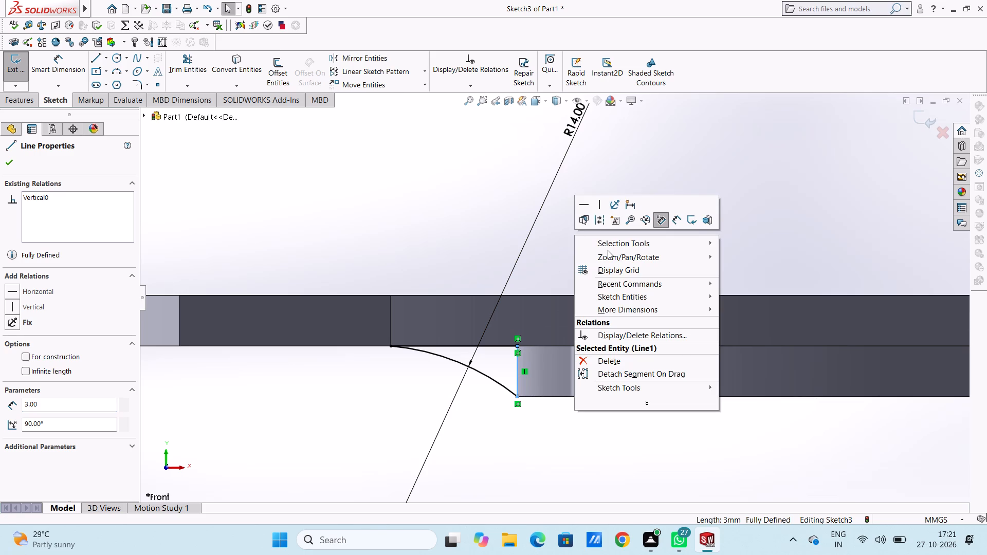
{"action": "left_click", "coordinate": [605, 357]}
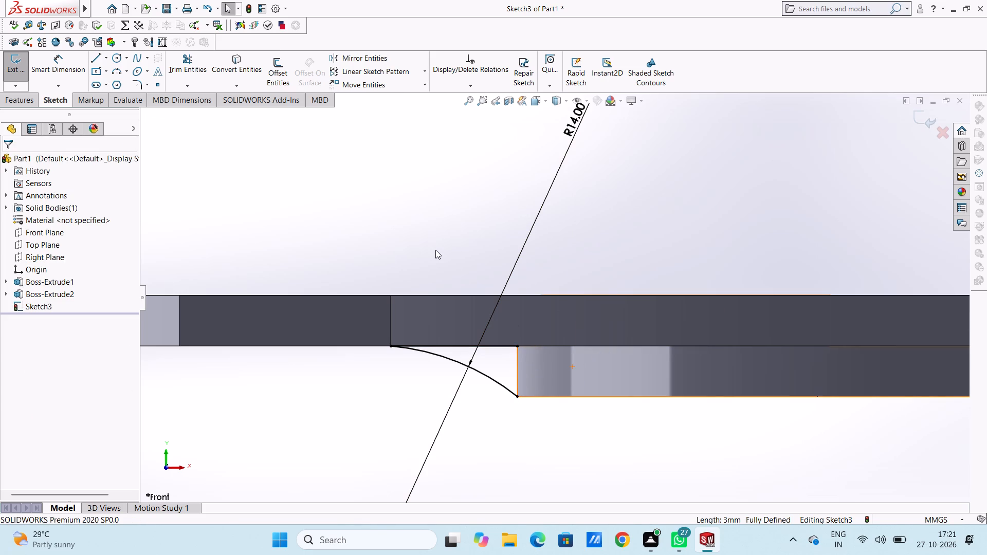
Undo the line deletion and all the arc profile sketching, back to the model with only the plate and disc boss.
{"action": "key", "text": "ctrl+z"}
{"action": "key", "text": "ctrl+z"}
{"action": "key", "text": "ctrl+z"}
{"action": "key", "text": "ctrl+z"}
{"action": "key", "text": "ctrl+z"}
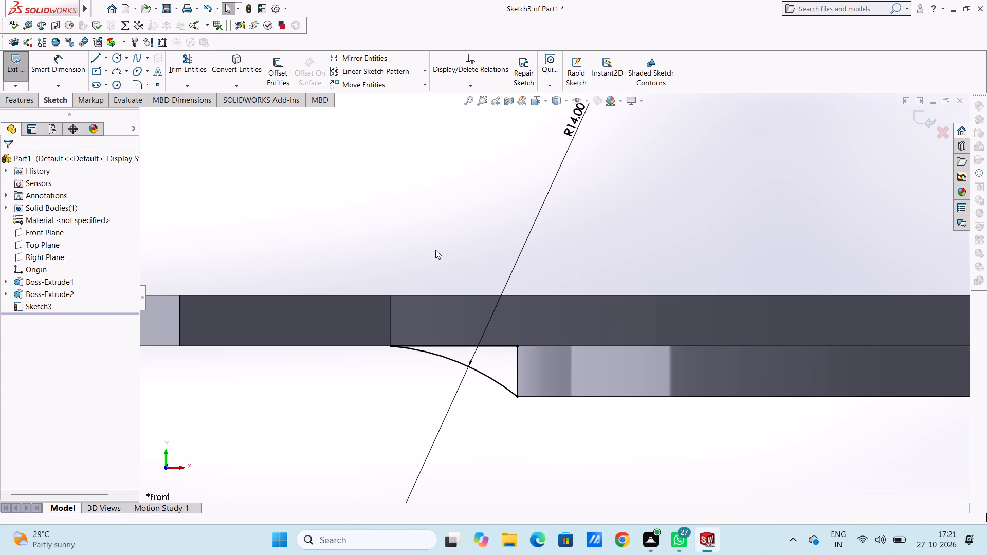
{"action": "key", "text": "ctrl+z"}
{"action": "key", "text": "ctrl+z"}
{"action": "key", "text": "ctrl+z"}
{"action": "key", "text": "ctrl+z"}
{"action": "key", "text": "ctrl+z"}
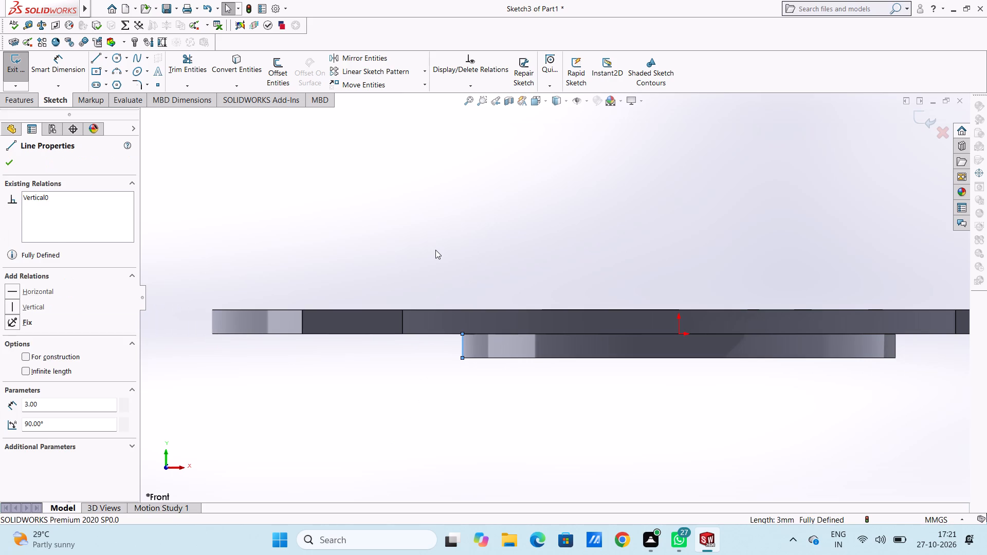
{"action": "key", "text": "ctrl+z"}
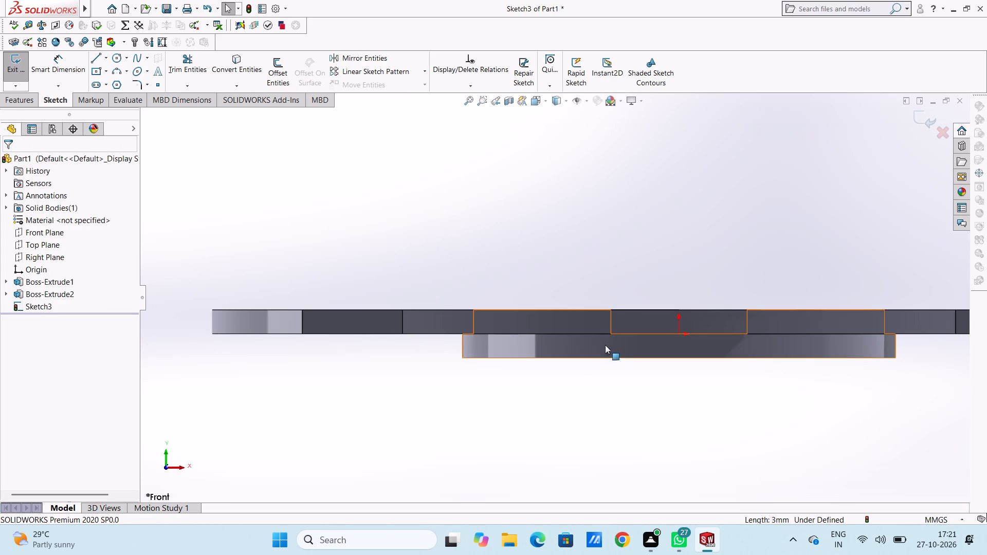
{"action": "scroll", "coordinate": [624, 338], "scroll_direction": "up", "scroll_amount": 1}
{"action": "scroll", "coordinate": [760, 266], "scroll_direction": "down", "scroll_amount": 1}
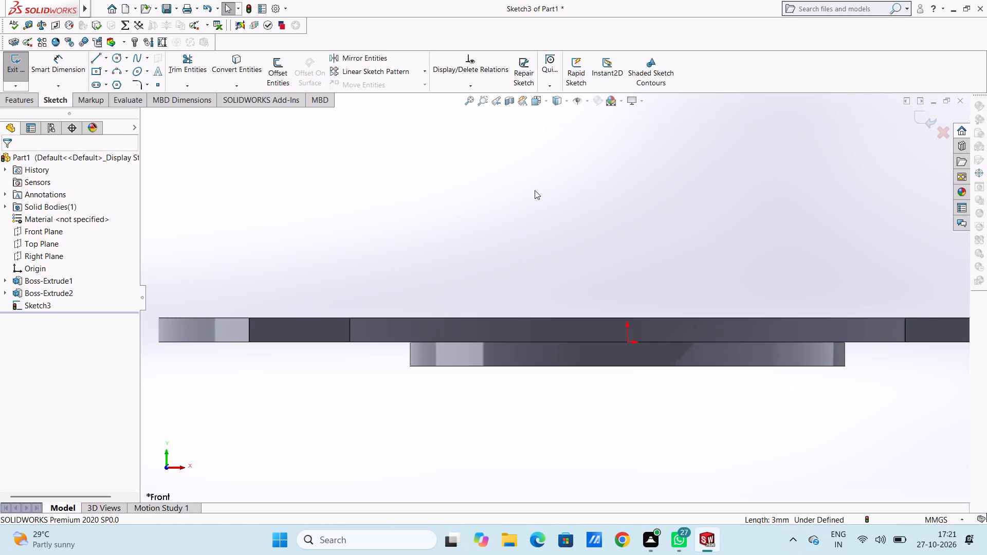
{"action": "key", "text": "ctrl+5"}
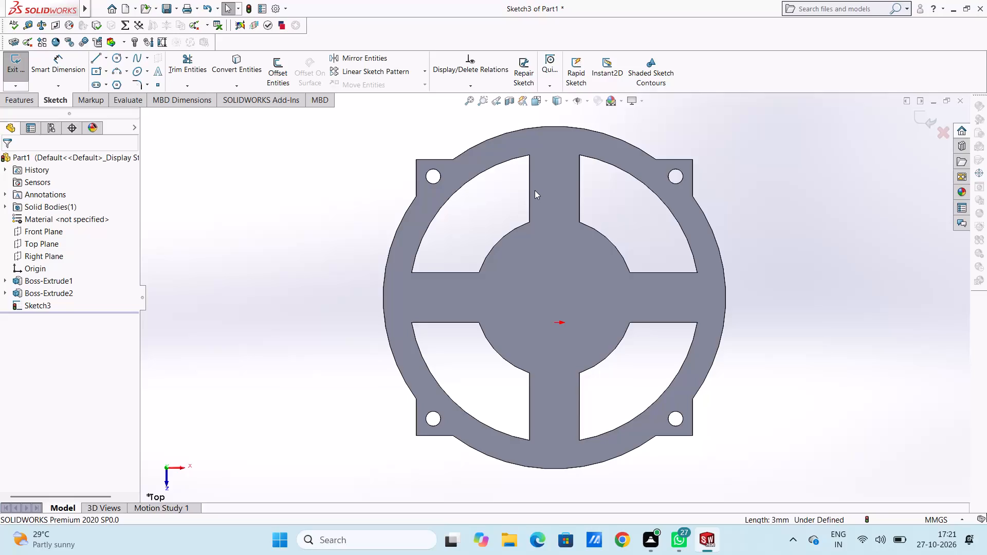
{"action": "left_click", "coordinate": [532, 272]}
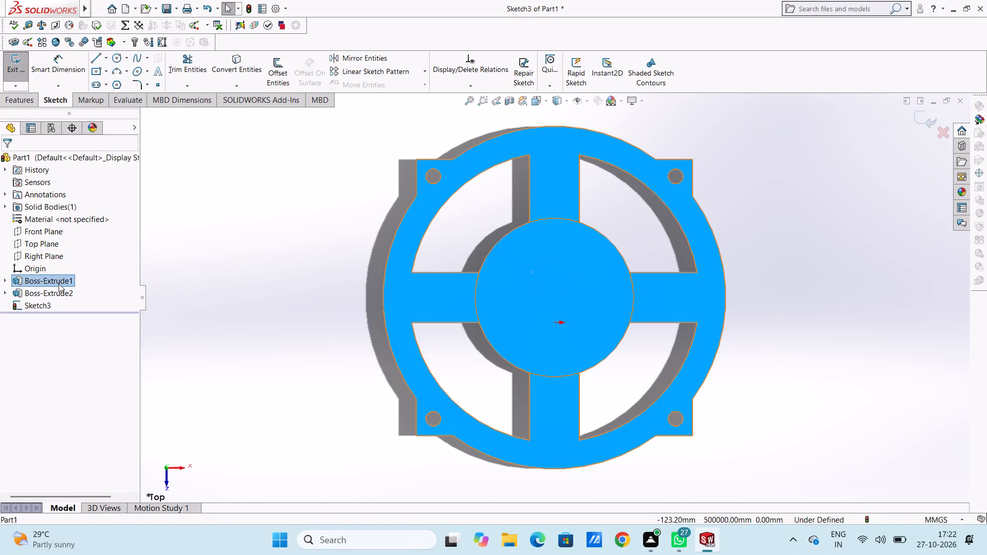
{"action": "key", "text": "Escape"}
{"action": "key", "text": "ctrl+z"}
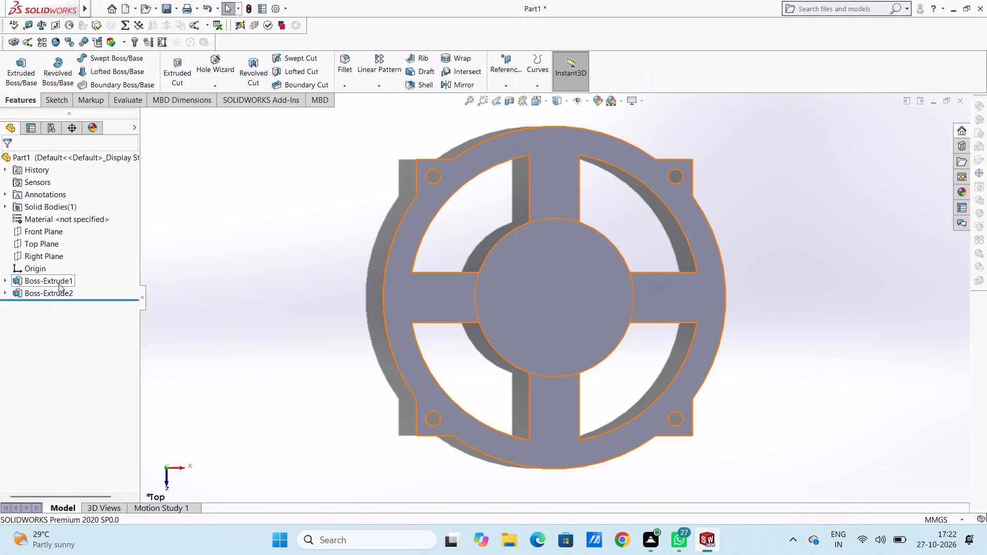
{"action": "left_click", "coordinate": [237, 244]}
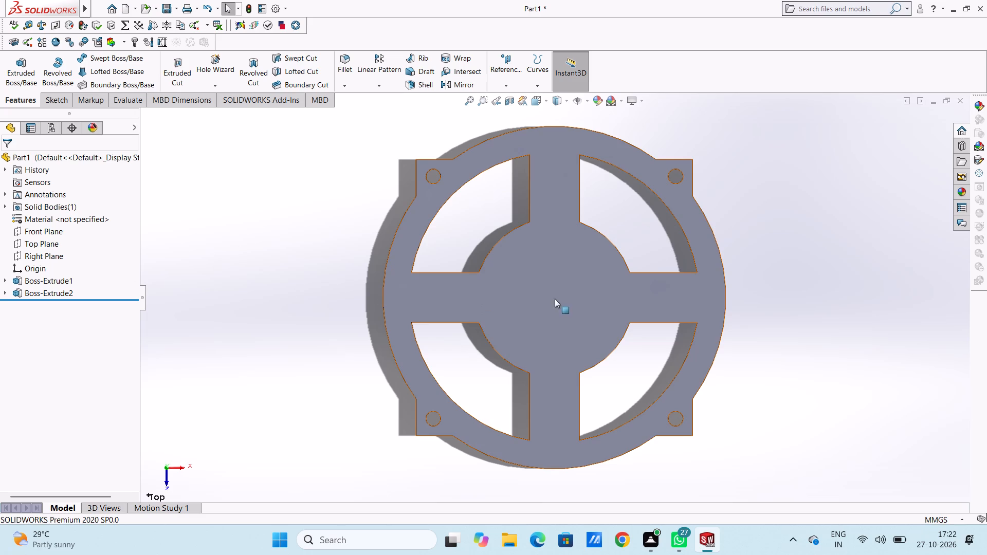
Start a sketch on the plate's top face and draw a 17 mm by about 22 mm rectangle across the negative-X arm and disc.
{"action": "left_click", "coordinate": [593, 294]}
{"action": "left_click", "coordinate": [637, 266]}
{"action": "left_click", "coordinate": [637, 256]}
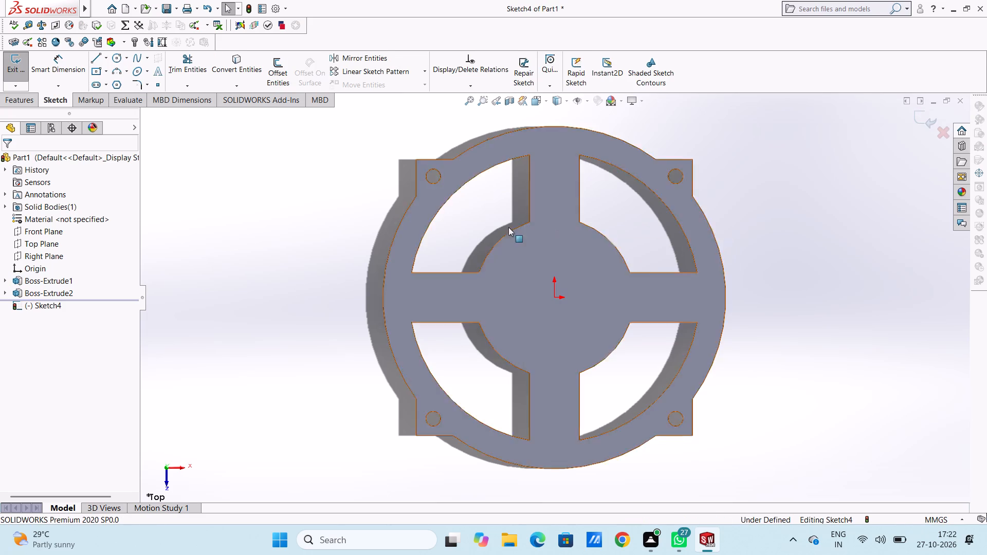
{"action": "left_click", "coordinate": [103, 68]}
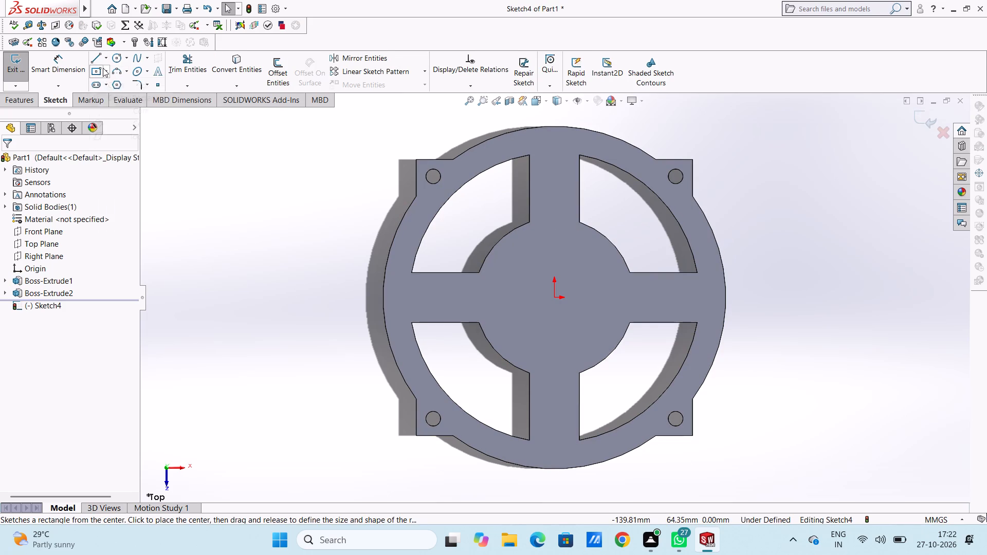
{"action": "left_click", "coordinate": [105, 86]}
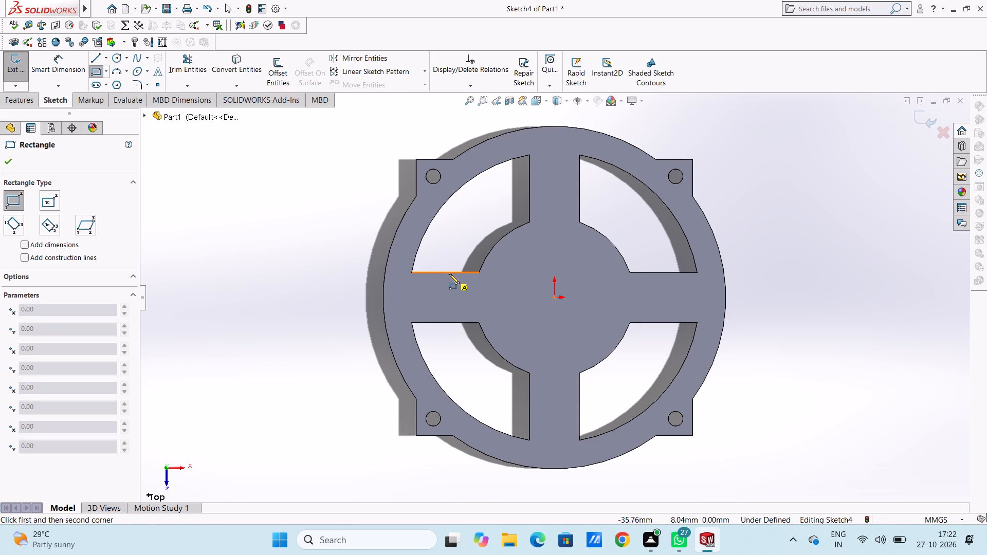
{"action": "left_click", "coordinate": [445, 272]}
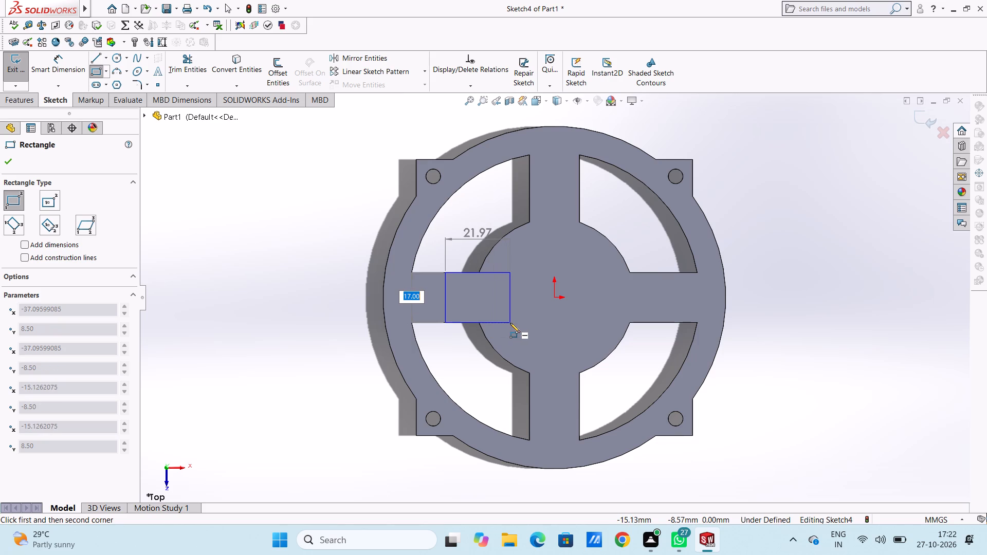
{"action": "key", "text": "Return"}
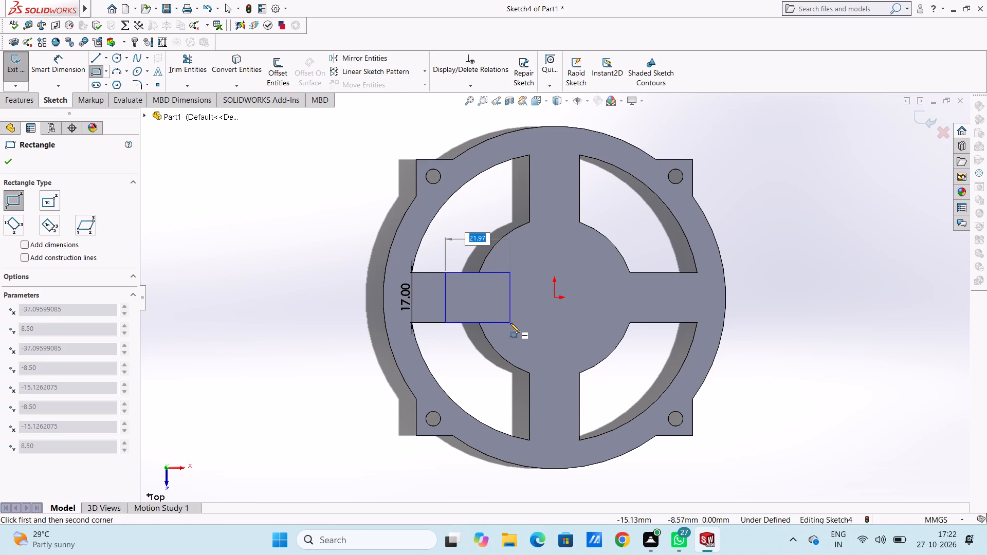
{"action": "left_click", "coordinate": [510, 323]}
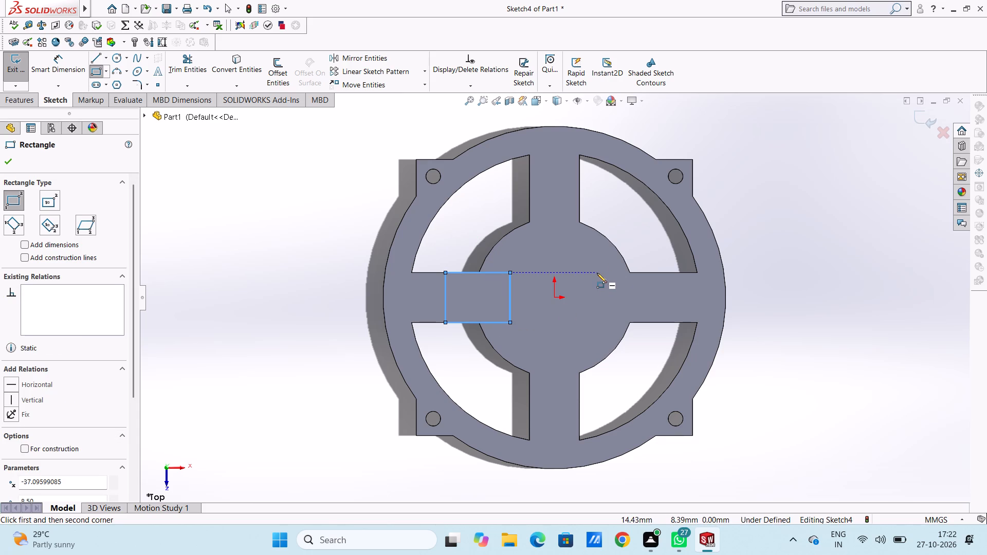
Draw a matching rectangle, 17 mm by about 22.7 mm, across the opposite positive-X arm and disc.
{"action": "left_click", "coordinate": [597, 273]}
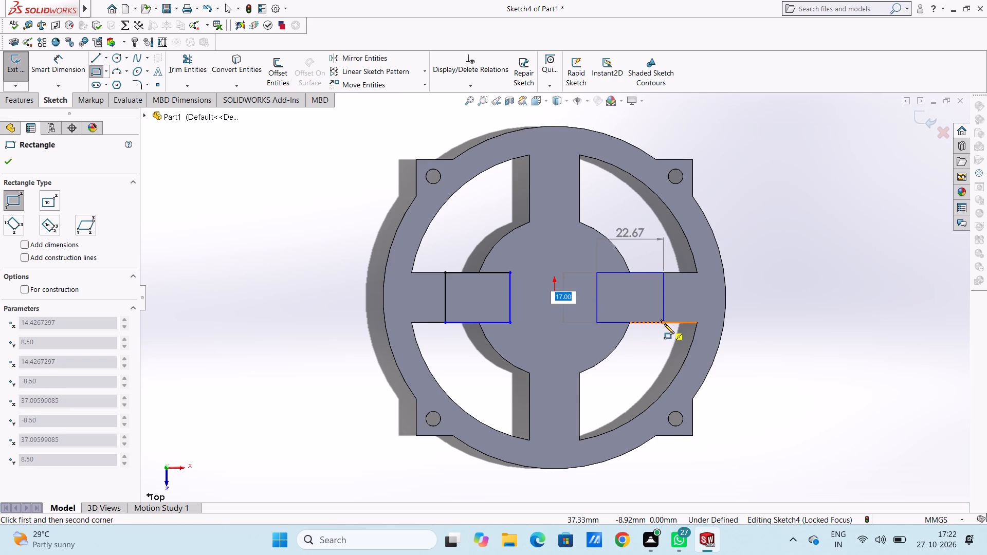
{"action": "key", "text": "Return"}
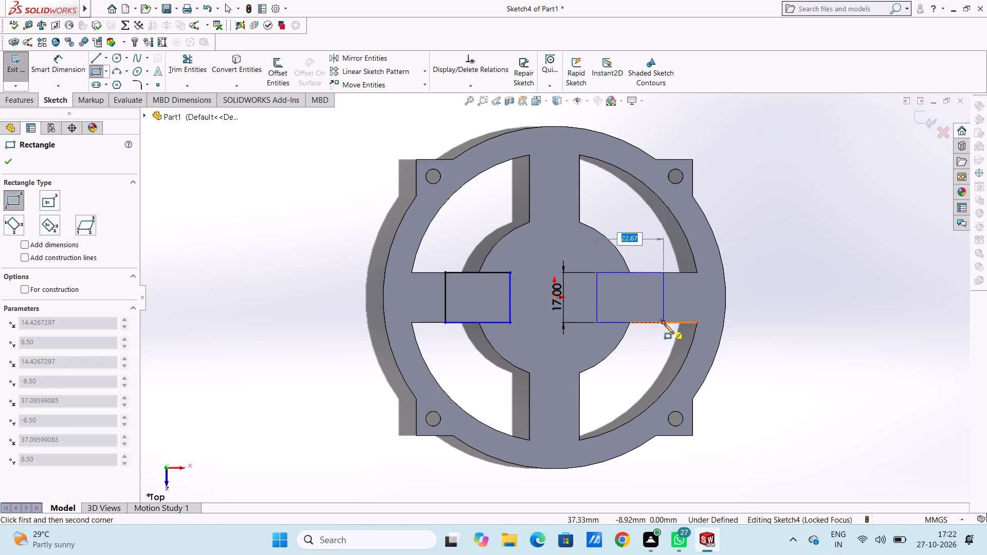
{"action": "key", "text": "Return"}
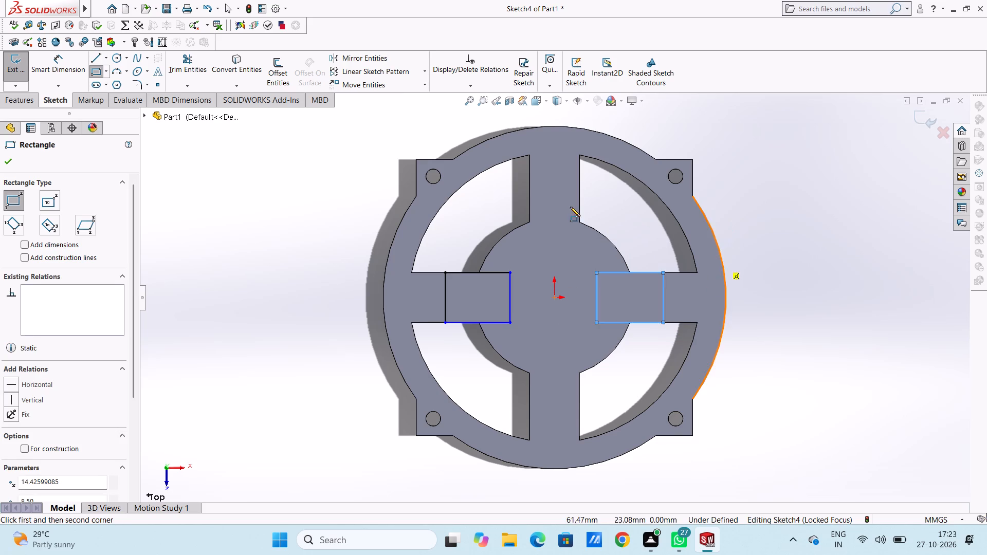
{"action": "left_click", "coordinate": [2, 163]}
{"action": "left_click", "coordinate": [215, 238]}
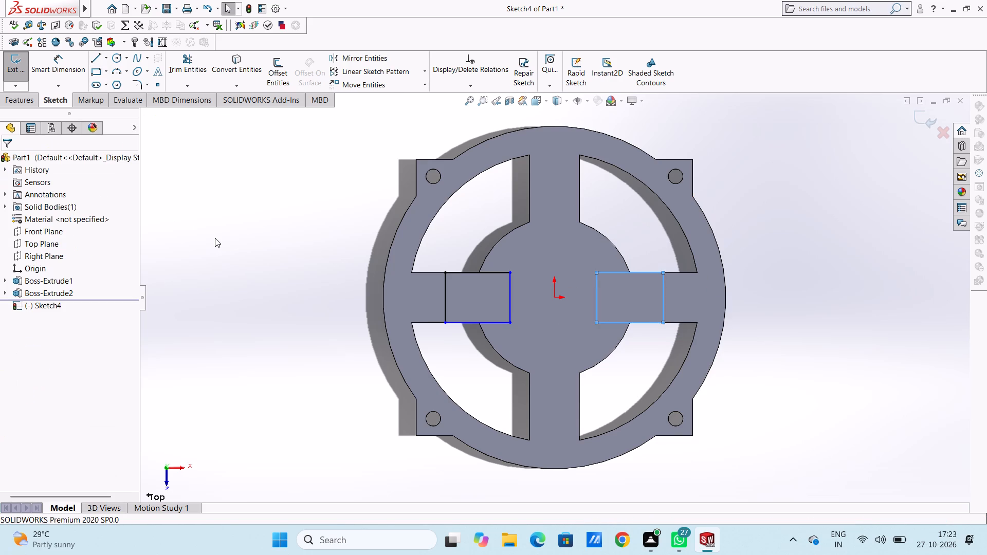
Dimension the width and length of the rectangle on the negative-X arm.
{"action": "left_click", "coordinate": [76, 73]}
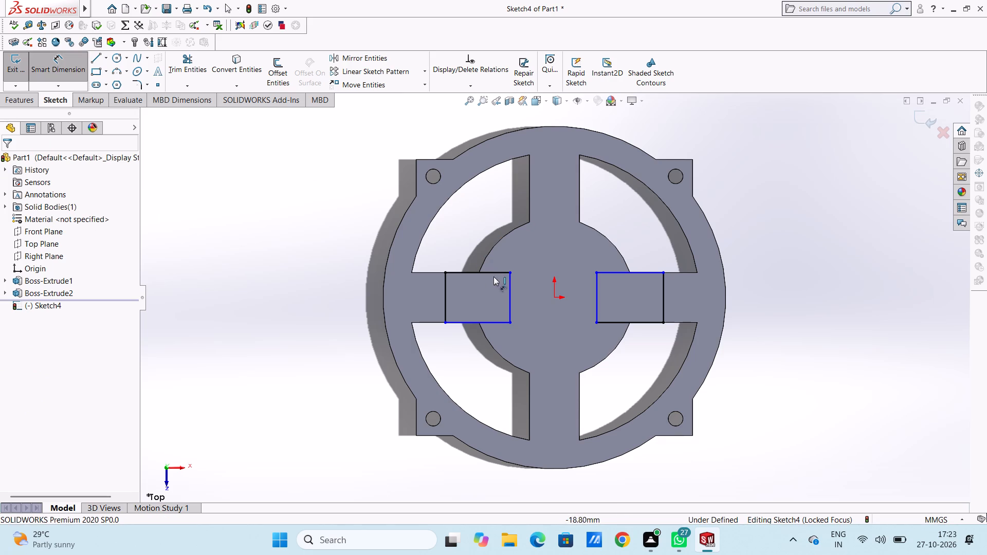
{"action": "left_click", "coordinate": [444, 304]}
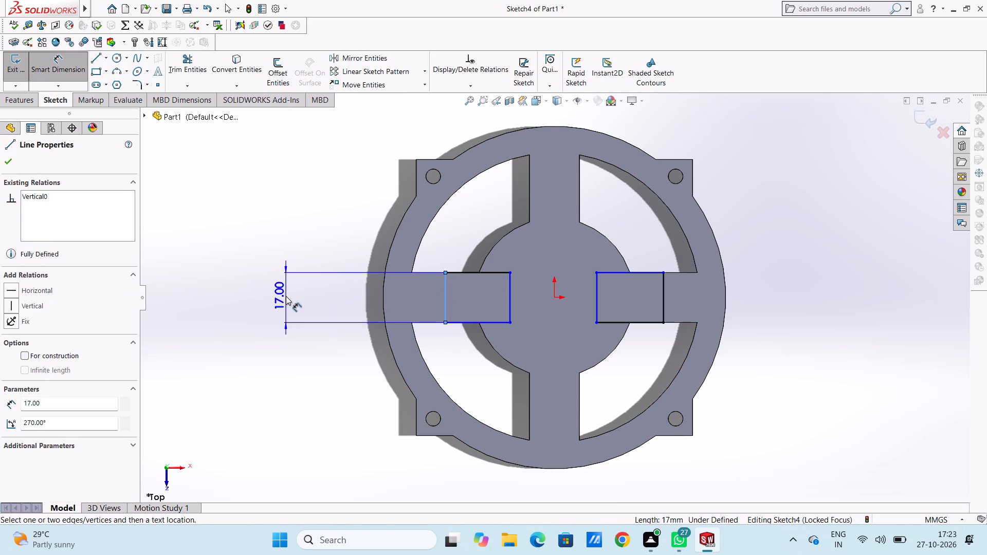
{"action": "left_click", "coordinate": [286, 296]}
{"action": "left_click", "coordinate": [237, 282]}
{"action": "left_click", "coordinate": [233, 260]}
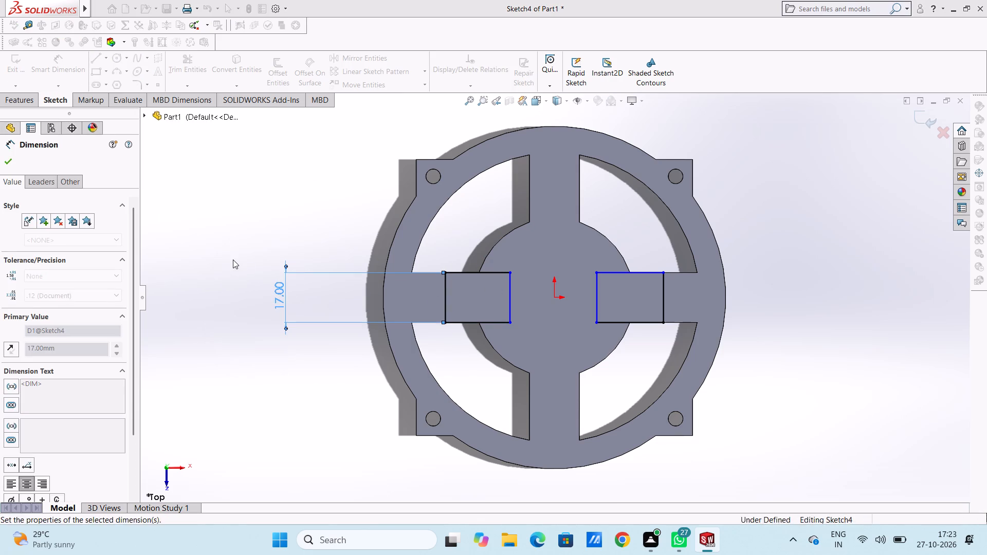
{"action": "left_click", "coordinate": [471, 272]}
{"action": "left_click", "coordinate": [320, 221]}
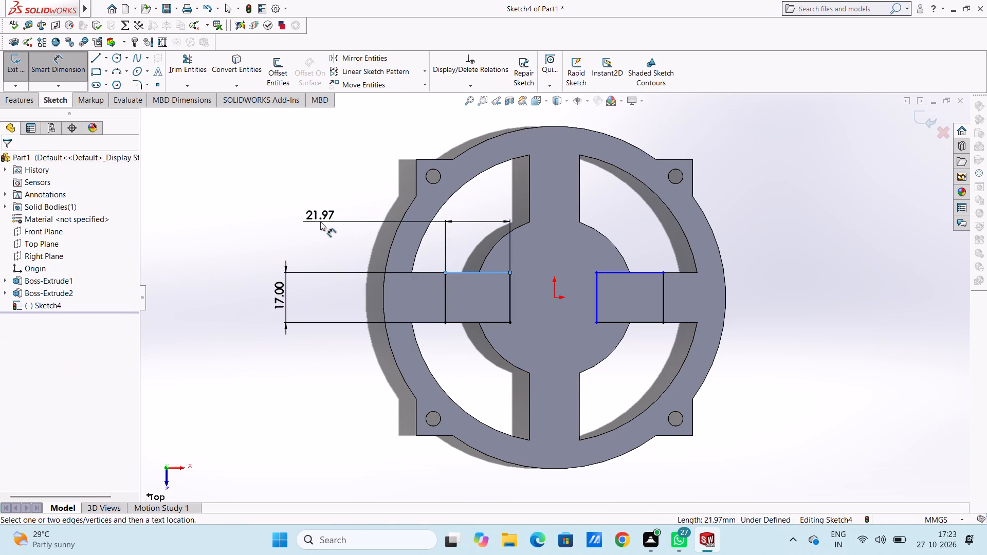
{"action": "left_click", "coordinate": [275, 201]}
{"action": "left_click", "coordinate": [272, 194]}
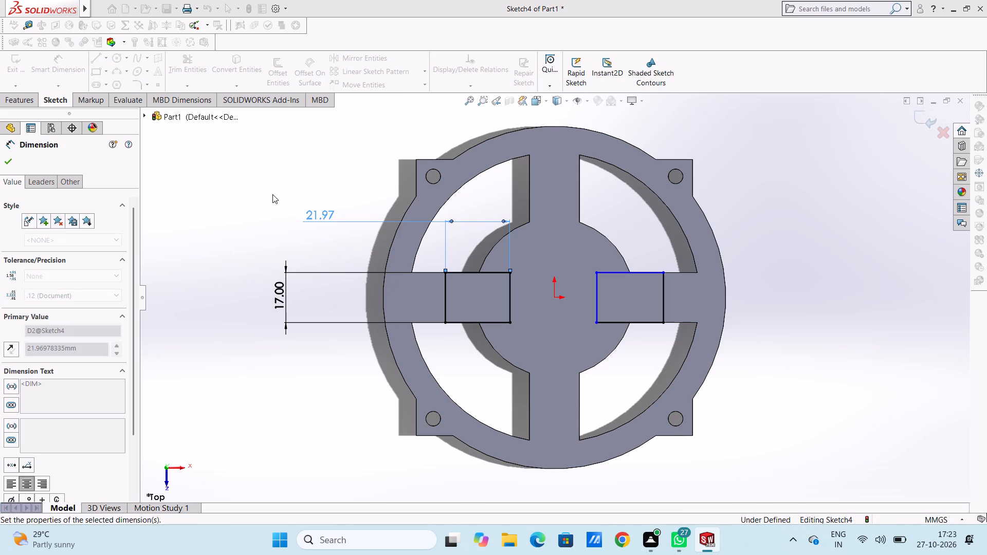
Dimension the width and length of the rectangle on the positive-X arm.
{"action": "left_click", "coordinate": [664, 288]}
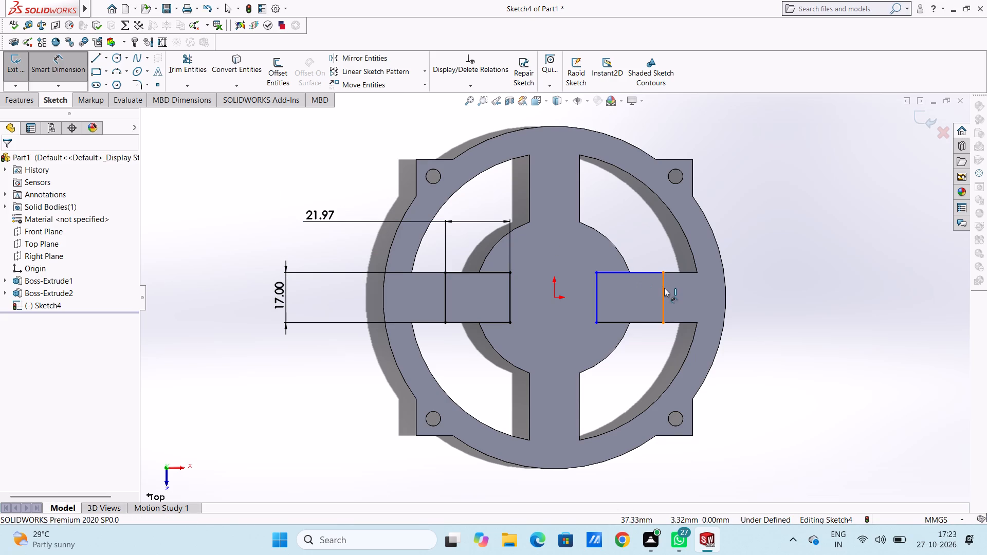
{"action": "left_click", "coordinate": [873, 291]}
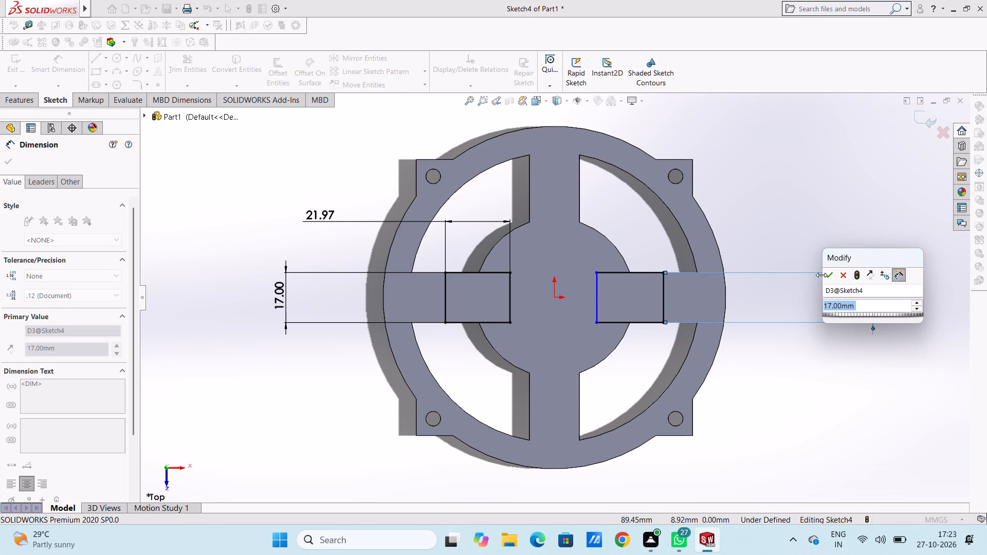
{"action": "left_click", "coordinate": [825, 277]}
{"action": "left_click", "coordinate": [800, 233]}
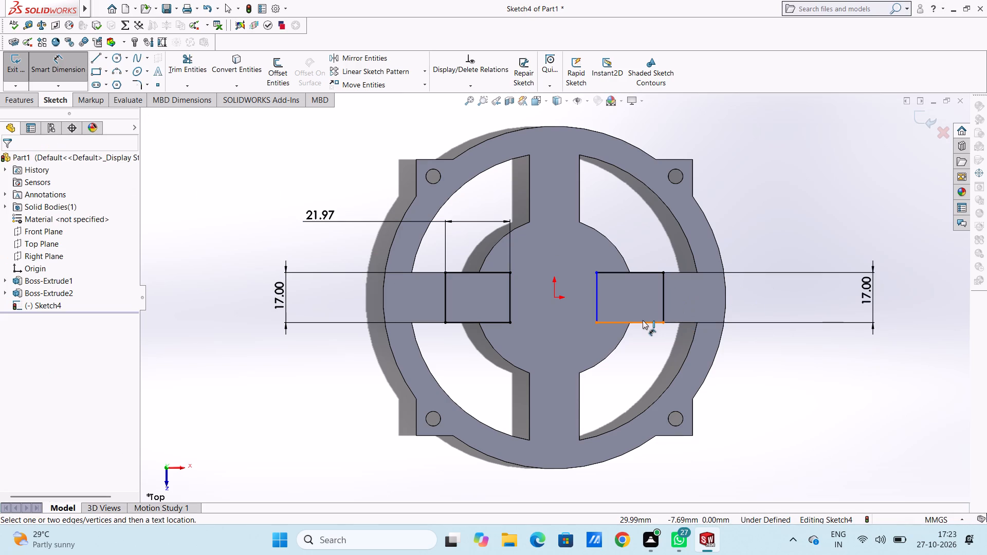
{"action": "left_click", "coordinate": [643, 320]}
{"action": "left_click", "coordinate": [816, 407]}
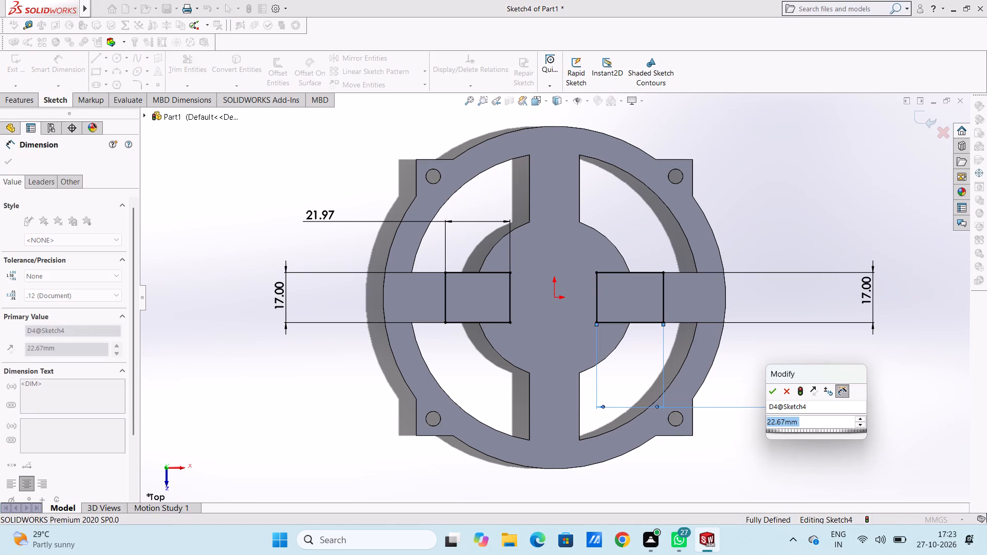
{"action": "left_click", "coordinate": [771, 393]}
{"action": "left_click", "coordinate": [755, 376]}
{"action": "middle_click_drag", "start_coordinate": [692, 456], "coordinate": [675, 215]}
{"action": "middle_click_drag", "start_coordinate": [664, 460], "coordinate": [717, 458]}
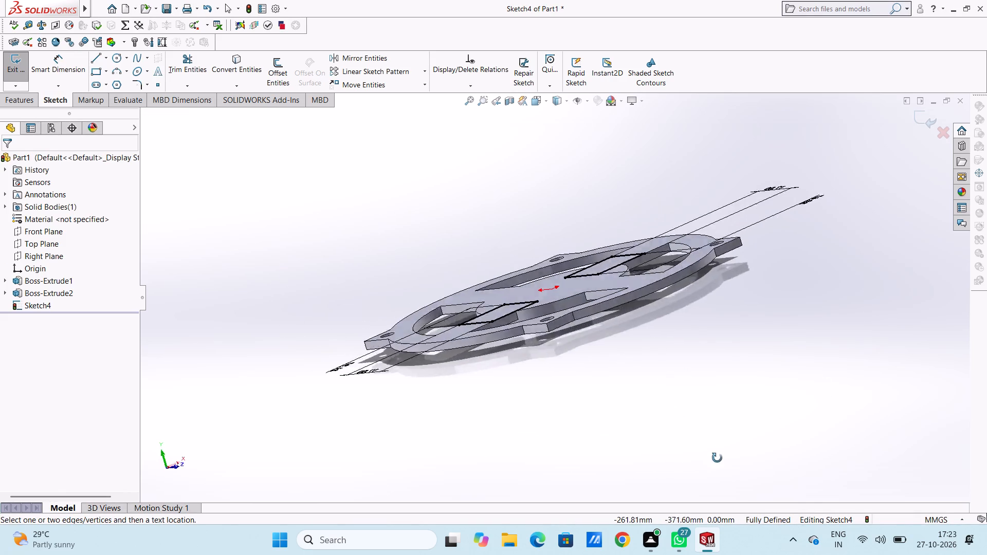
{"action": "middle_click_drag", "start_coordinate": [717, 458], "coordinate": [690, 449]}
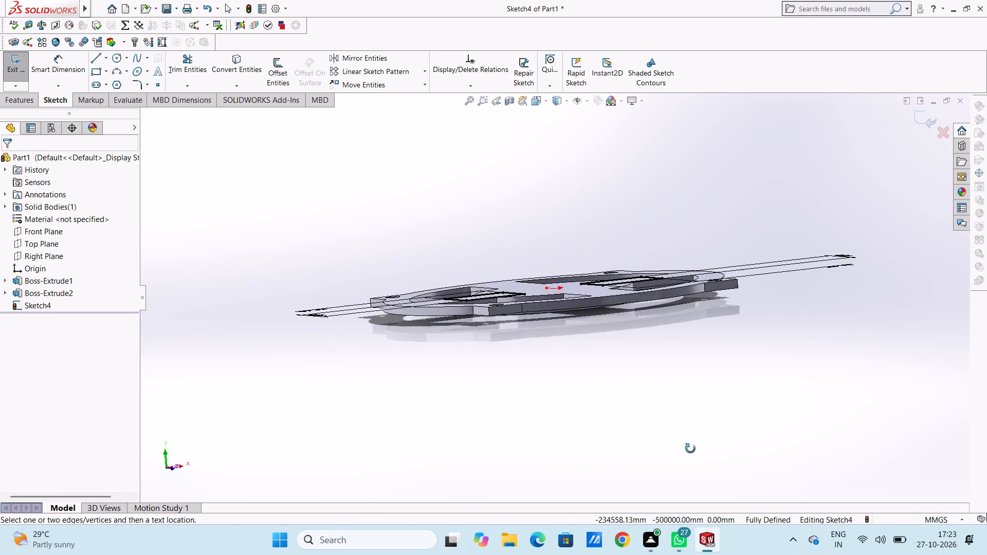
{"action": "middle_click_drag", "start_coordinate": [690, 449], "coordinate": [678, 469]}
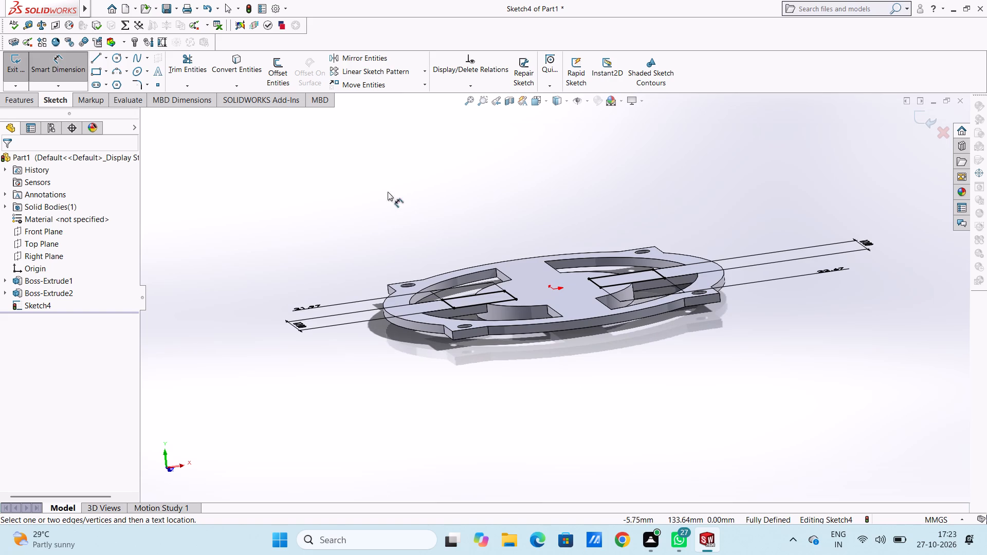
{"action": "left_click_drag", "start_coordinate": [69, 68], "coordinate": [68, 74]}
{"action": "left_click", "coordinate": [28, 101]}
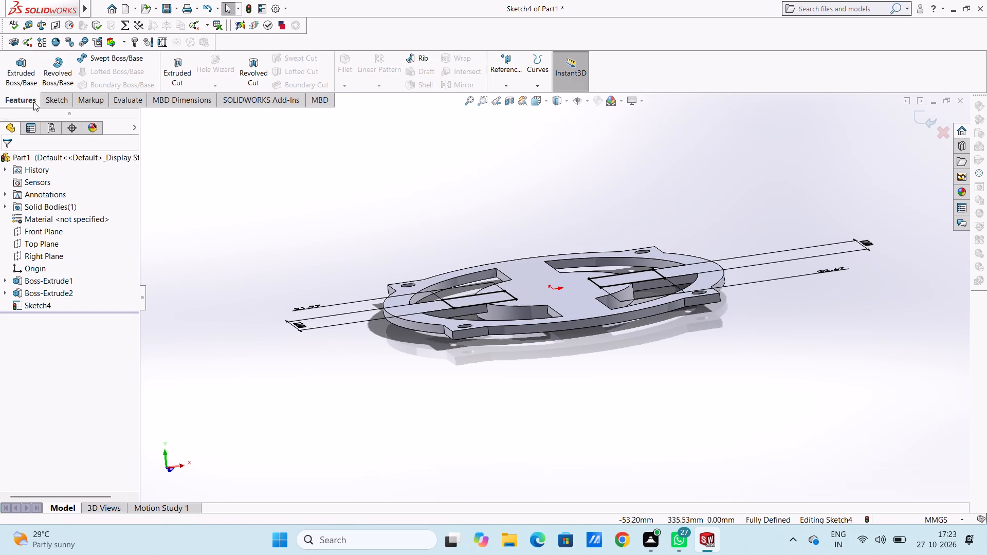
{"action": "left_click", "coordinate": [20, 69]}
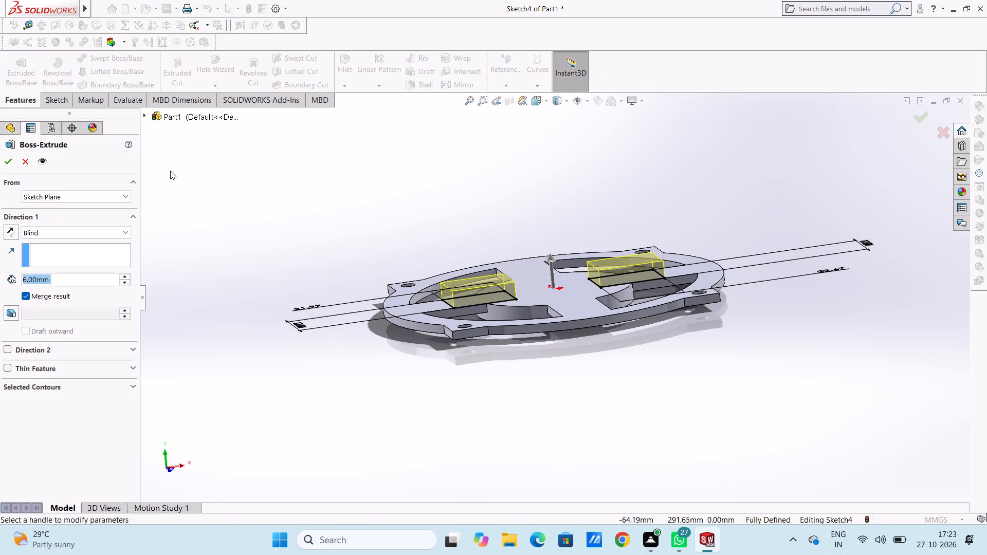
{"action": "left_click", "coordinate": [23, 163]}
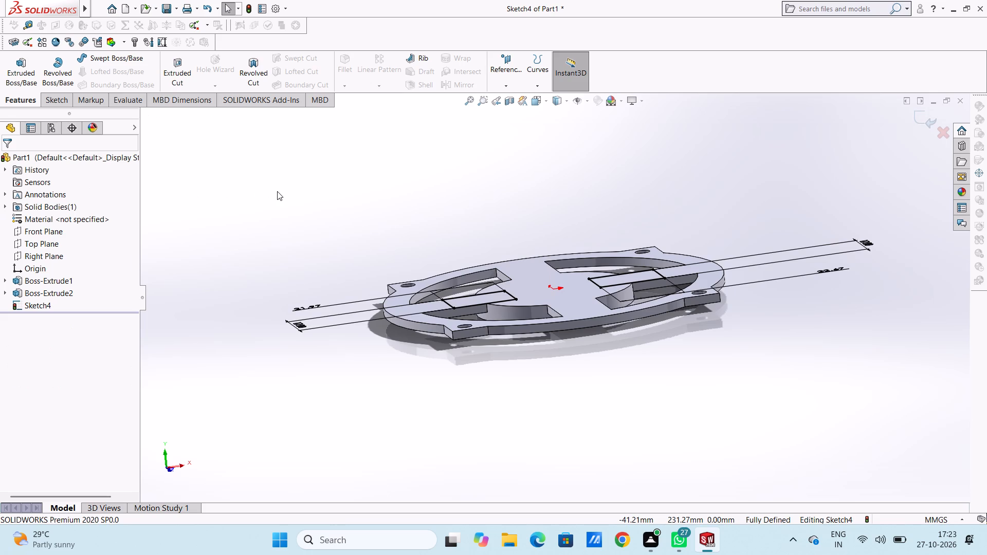
Undo the dimensions on both rectangles and the drawing of the positive-X rectangle, keeping only the rectangle on the negative-X arm.
{"action": "key", "text": "ctrl+5"}
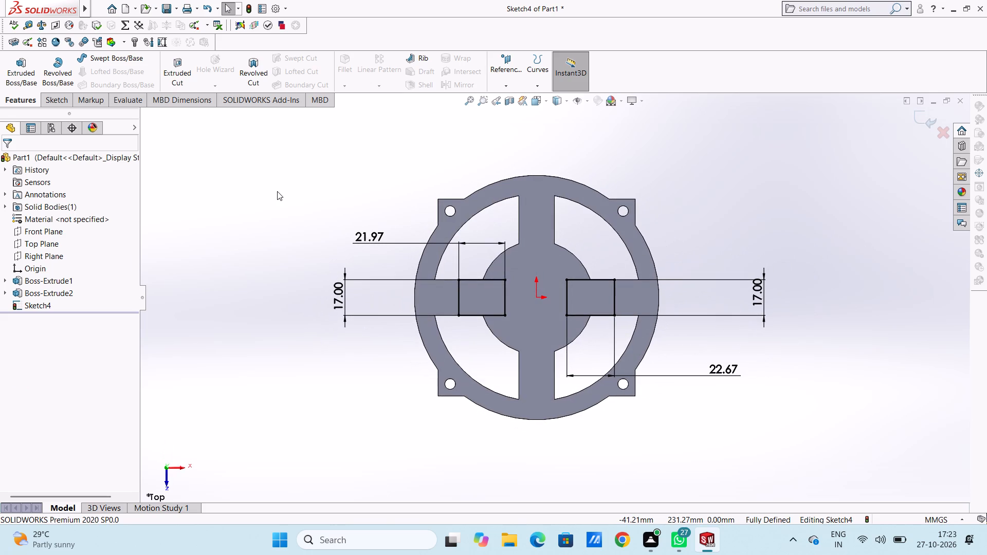
{"action": "scroll", "coordinate": [537, 301], "scroll_direction": "down", "scroll_amount": 2}
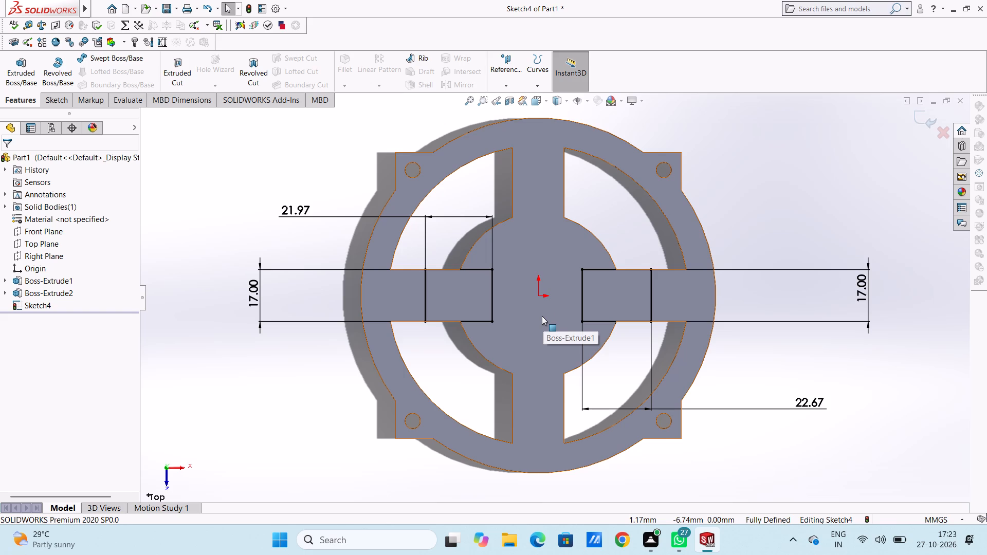
{"action": "key", "text": "ctrl+z"}
{"action": "key", "text": "ctrl+z"}
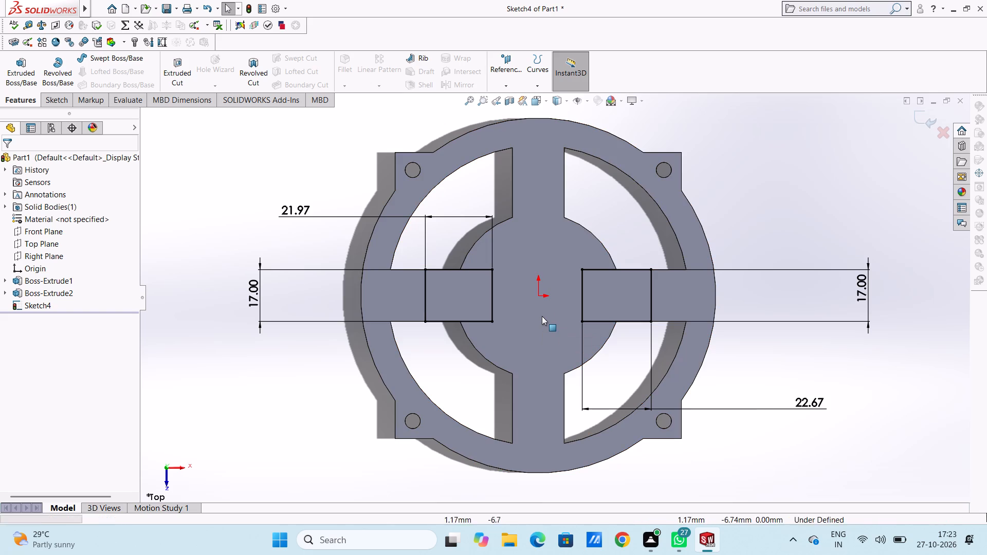
{"action": "key", "text": "ctrl+z"}
{"action": "key", "text": "ctrl+z"}
{"action": "key", "text": "ctrl+z"}
{"action": "key", "text": "ctrl+z"}
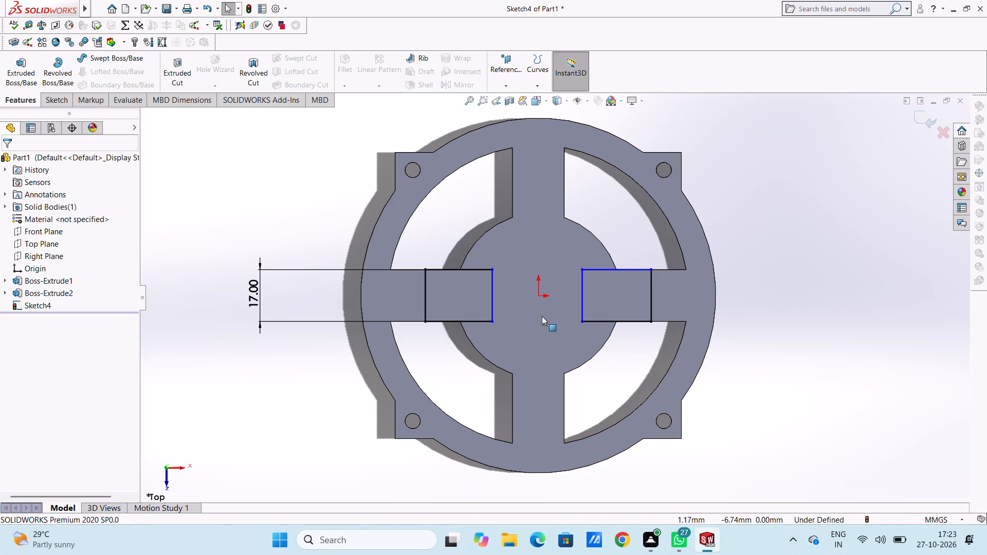
{"action": "key", "text": "ctrl+z"}
{"action": "key", "text": "ctrl+z"}
{"action": "key", "text": "ctrl+z"}
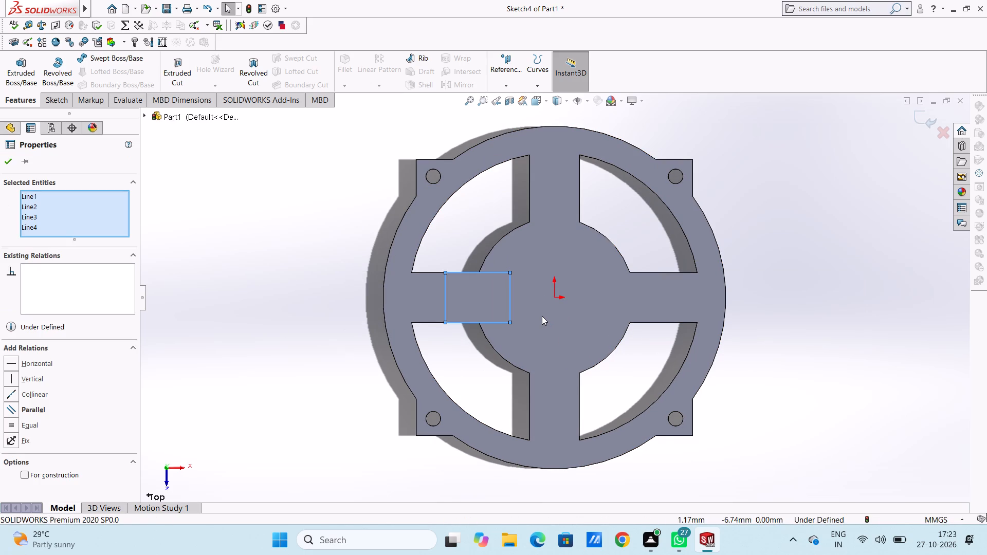
Dimension the width and length of the remaining rectangle on the negative-X arm.
{"action": "left_click", "coordinate": [358, 264]}
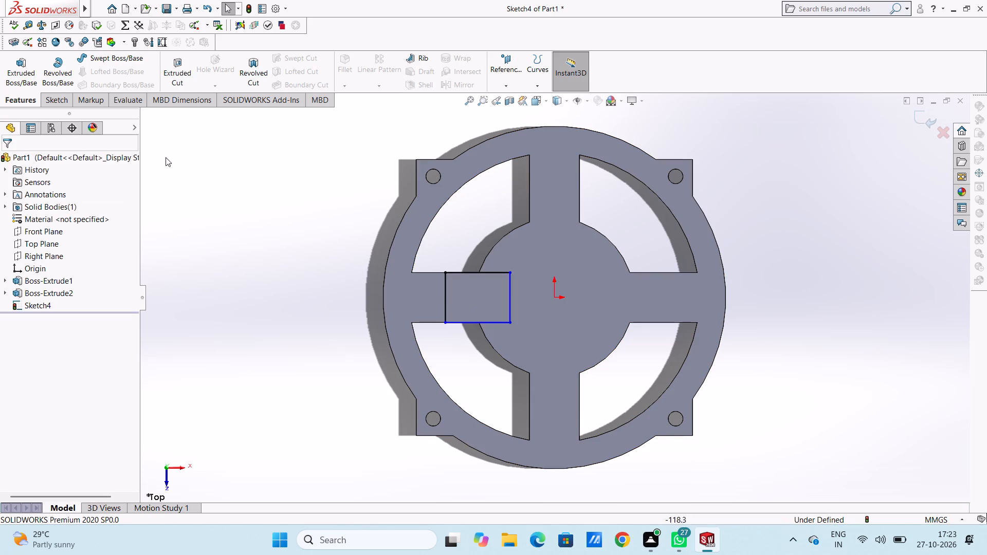
{"action": "left_click", "coordinate": [59, 97]}
{"action": "left_click", "coordinate": [64, 64]}
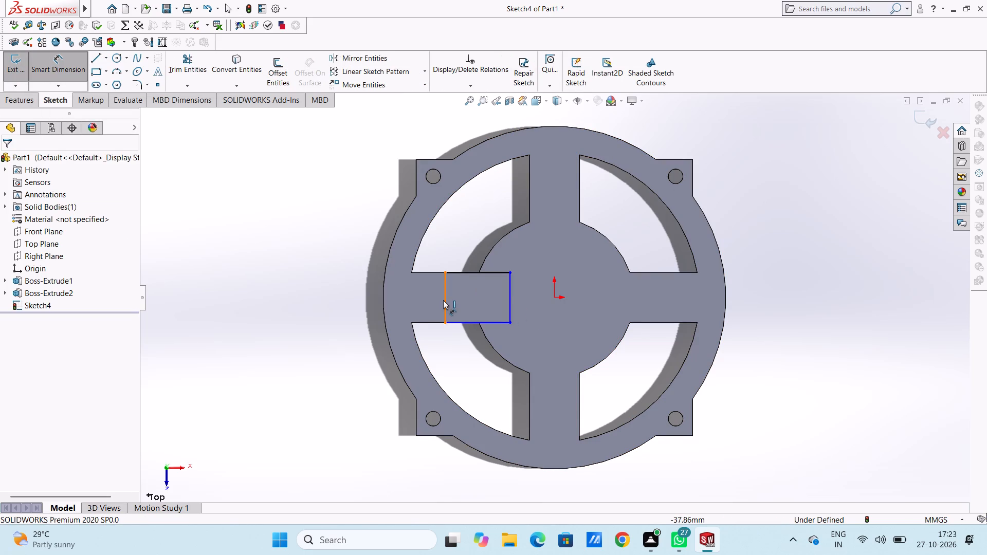
{"action": "left_click", "coordinate": [443, 300]}
{"action": "left_click", "coordinate": [206, 361]}
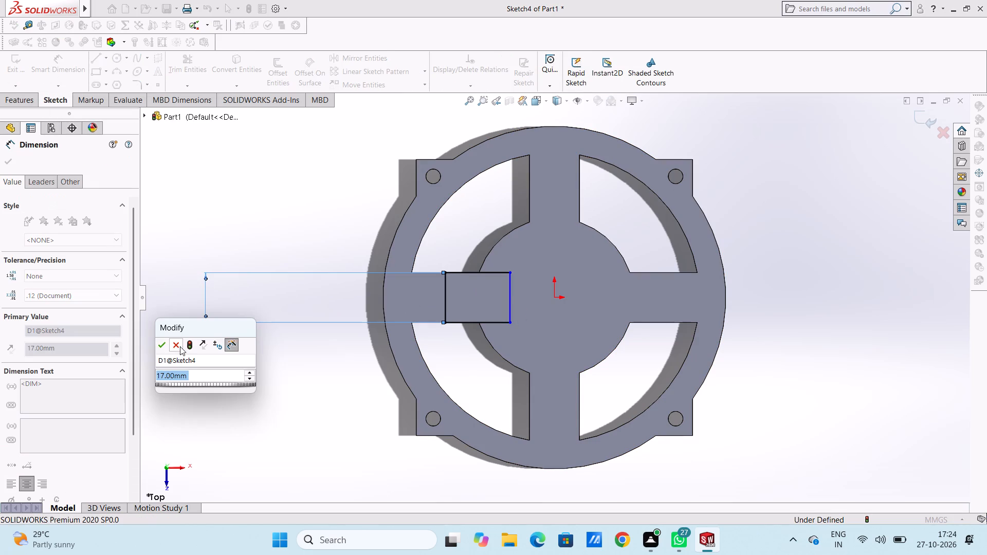
{"action": "left_click", "coordinate": [164, 340]}
{"action": "left_click", "coordinate": [291, 291]}
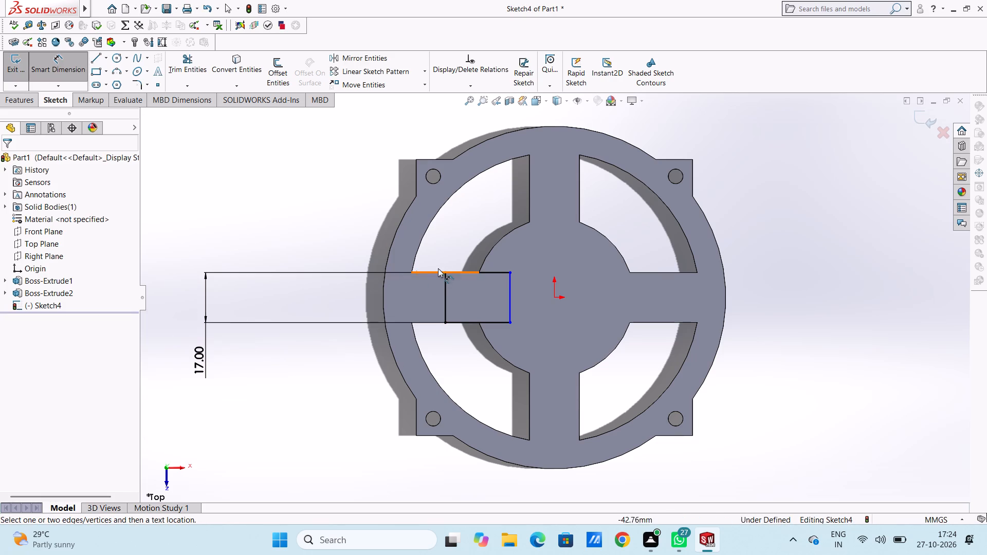
{"action": "left_click", "coordinate": [454, 273]}
{"action": "left_click", "coordinate": [332, 226]}
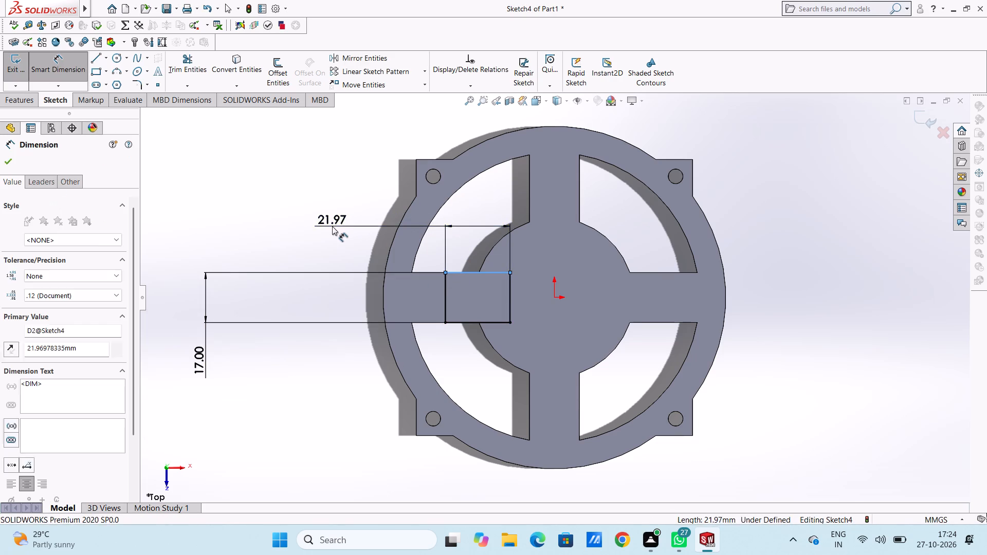
{"action": "left_click", "coordinate": [283, 213]}
{"action": "left_click", "coordinate": [283, 205]}
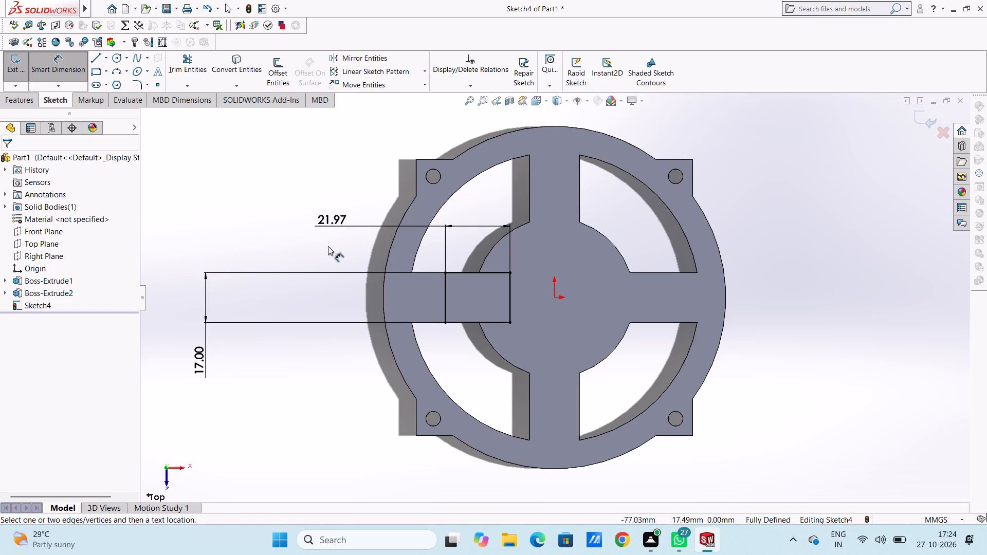
{"action": "key", "text": "Escape"}
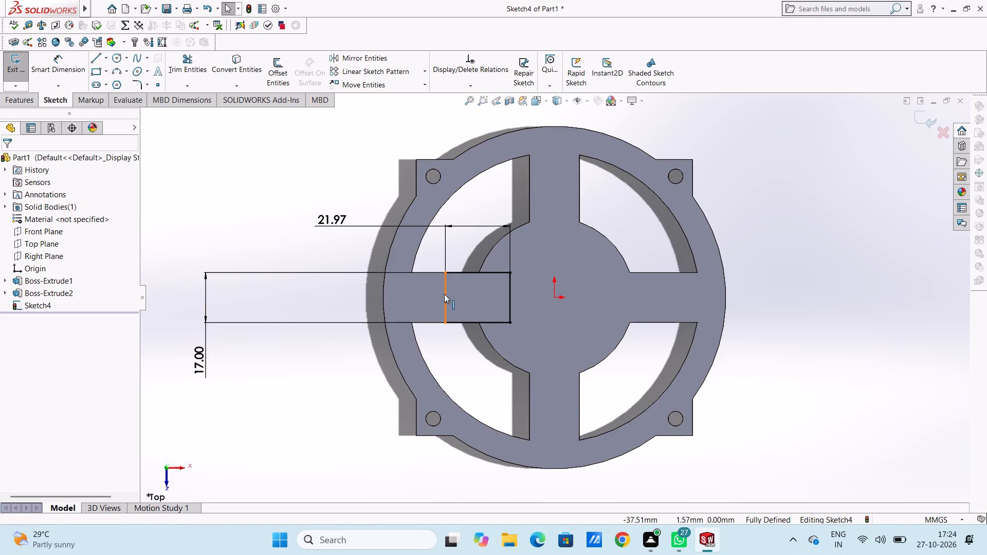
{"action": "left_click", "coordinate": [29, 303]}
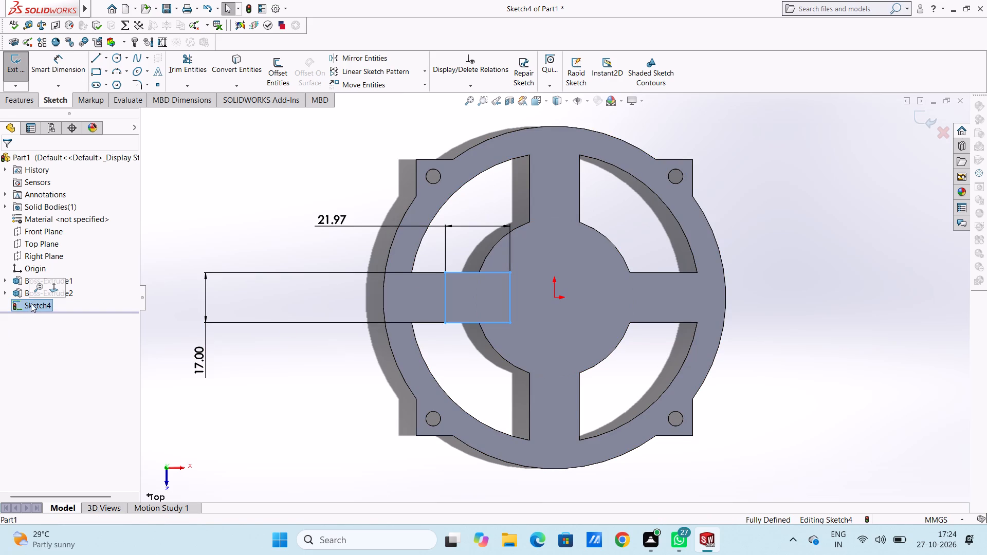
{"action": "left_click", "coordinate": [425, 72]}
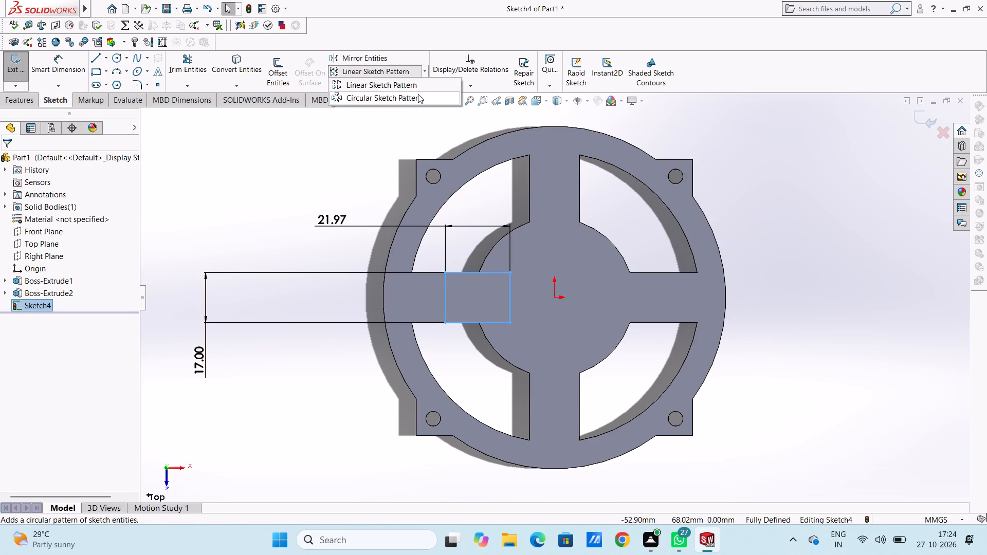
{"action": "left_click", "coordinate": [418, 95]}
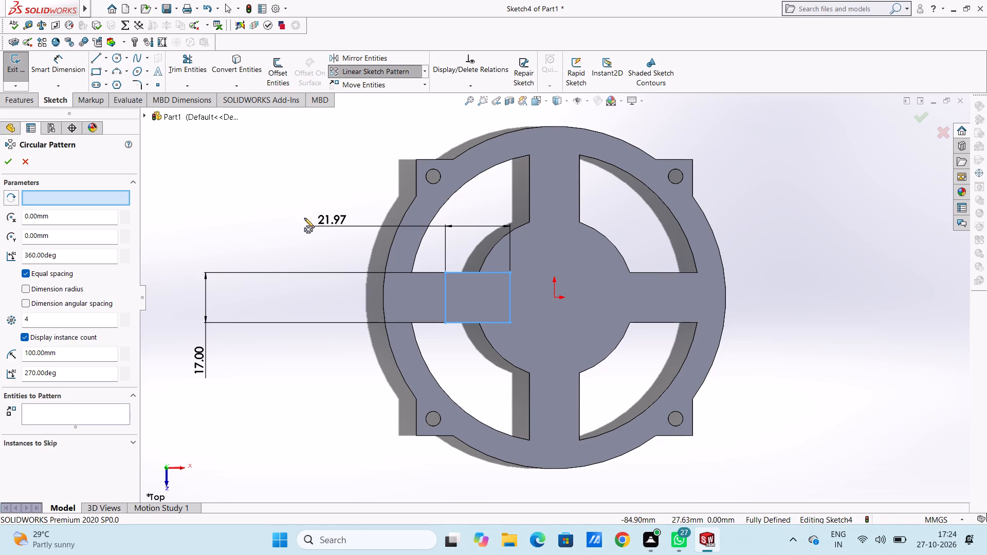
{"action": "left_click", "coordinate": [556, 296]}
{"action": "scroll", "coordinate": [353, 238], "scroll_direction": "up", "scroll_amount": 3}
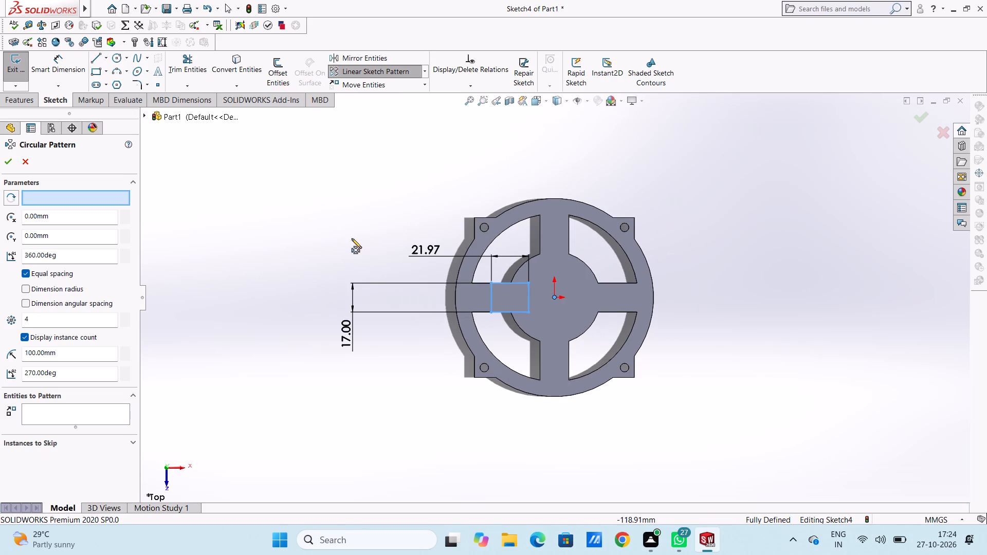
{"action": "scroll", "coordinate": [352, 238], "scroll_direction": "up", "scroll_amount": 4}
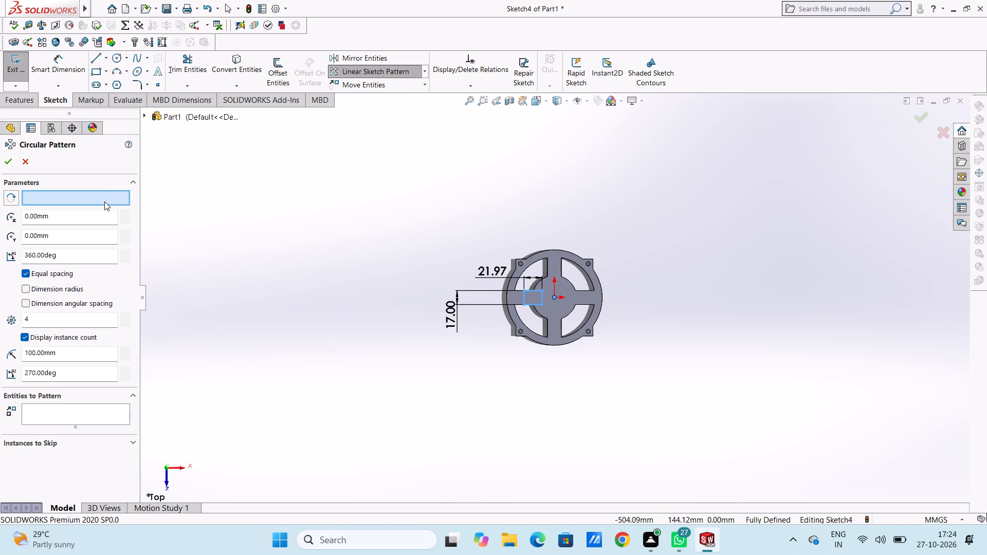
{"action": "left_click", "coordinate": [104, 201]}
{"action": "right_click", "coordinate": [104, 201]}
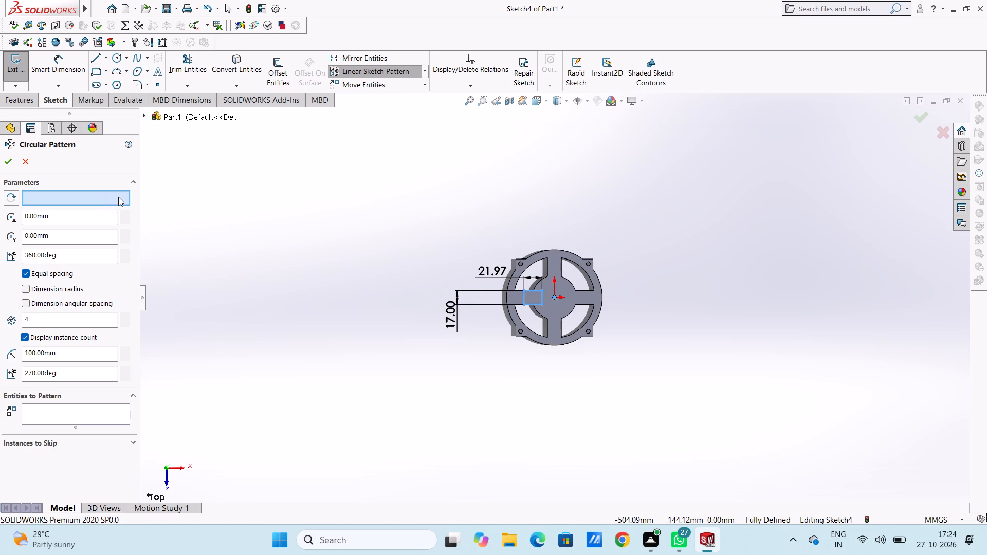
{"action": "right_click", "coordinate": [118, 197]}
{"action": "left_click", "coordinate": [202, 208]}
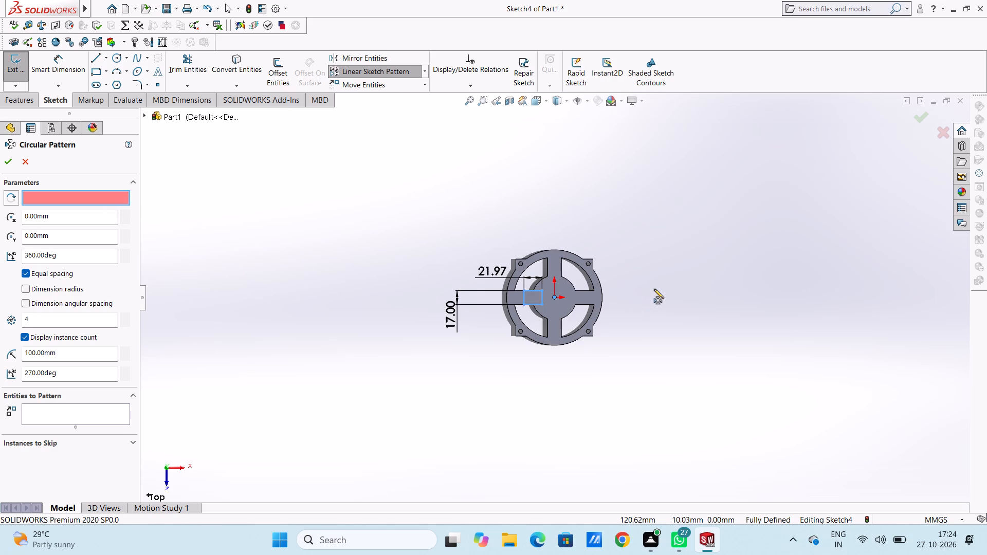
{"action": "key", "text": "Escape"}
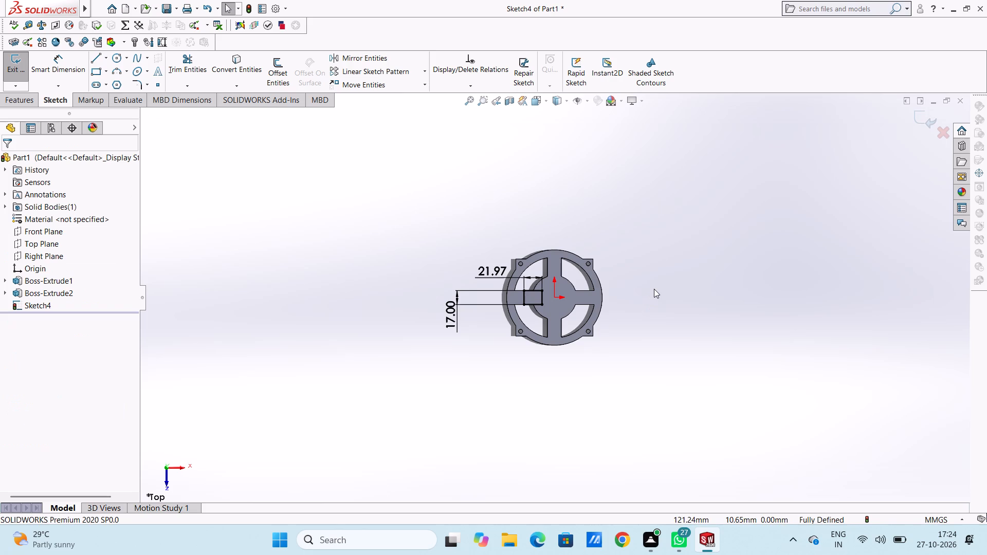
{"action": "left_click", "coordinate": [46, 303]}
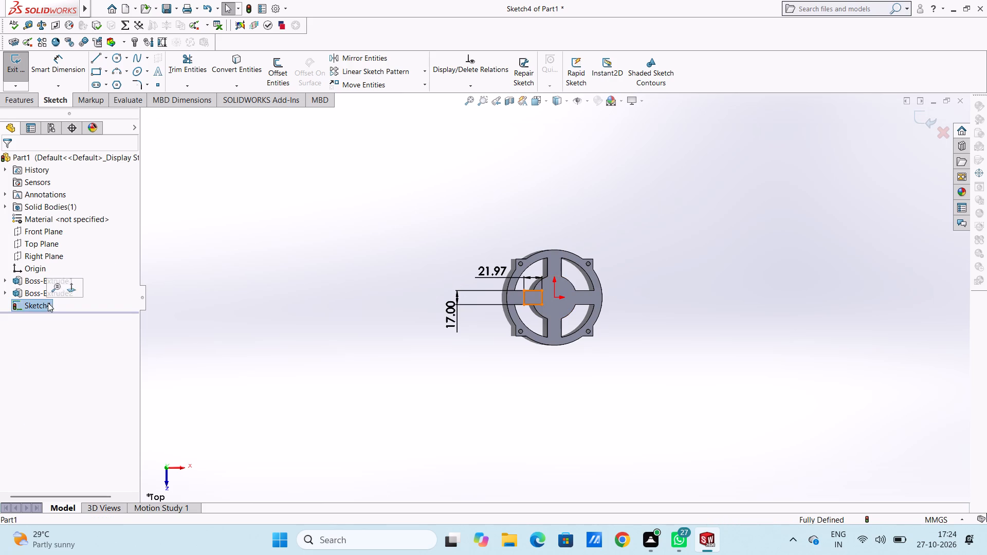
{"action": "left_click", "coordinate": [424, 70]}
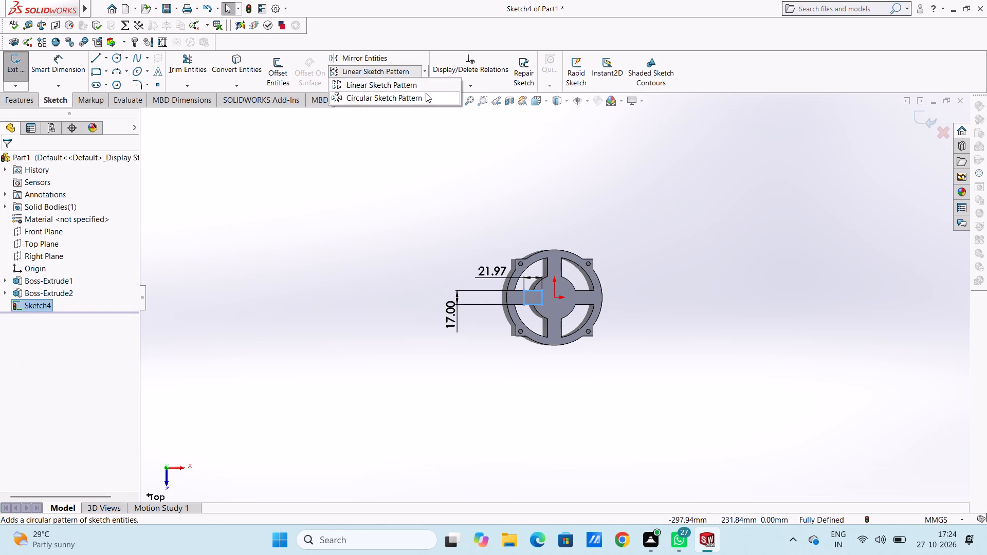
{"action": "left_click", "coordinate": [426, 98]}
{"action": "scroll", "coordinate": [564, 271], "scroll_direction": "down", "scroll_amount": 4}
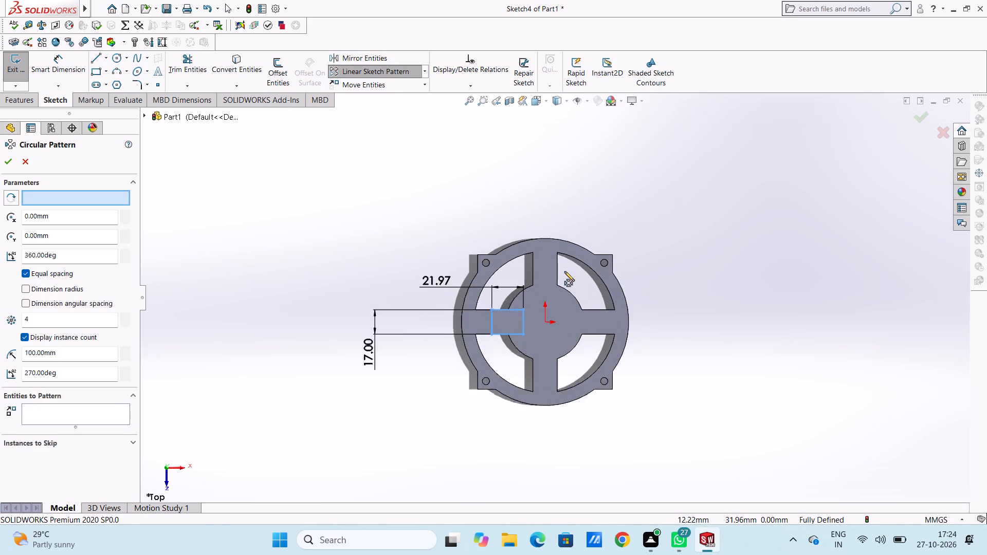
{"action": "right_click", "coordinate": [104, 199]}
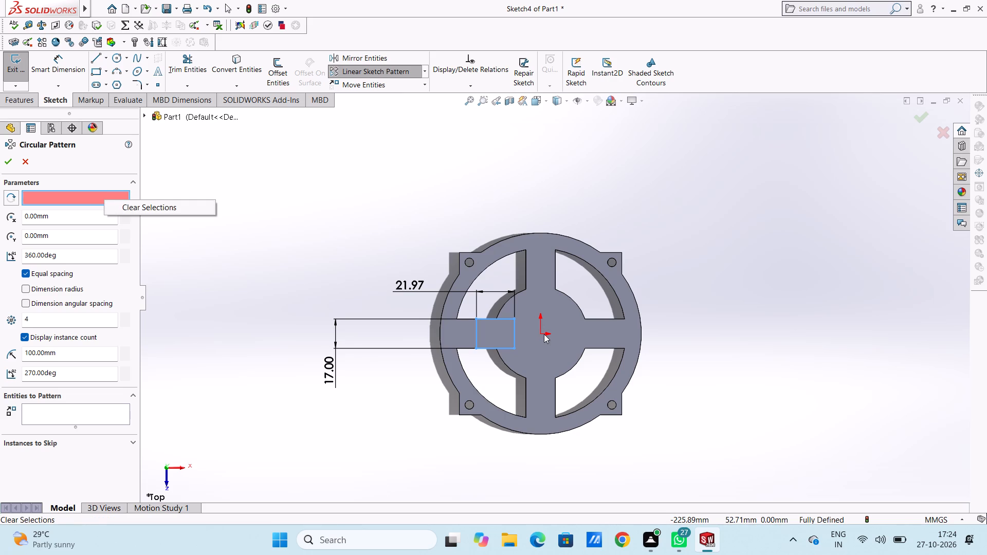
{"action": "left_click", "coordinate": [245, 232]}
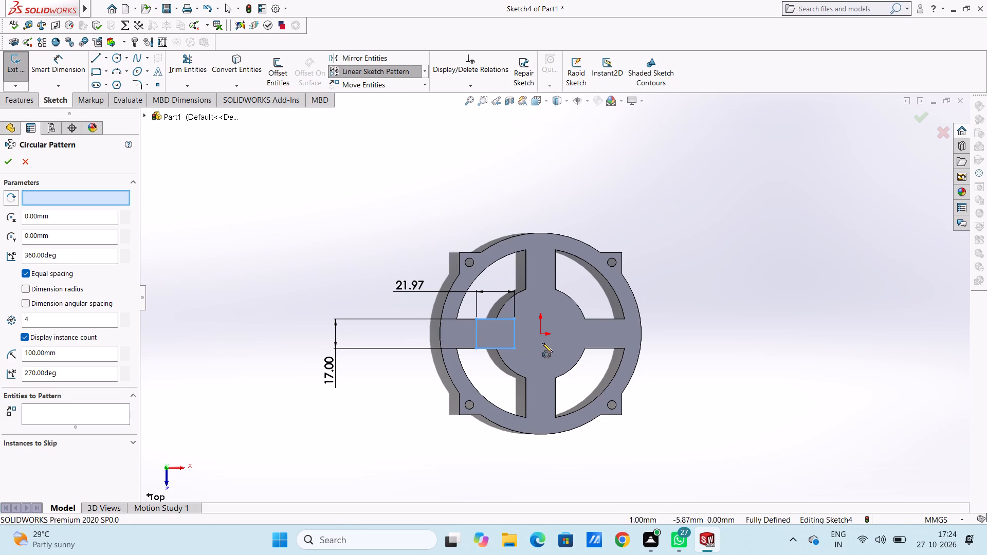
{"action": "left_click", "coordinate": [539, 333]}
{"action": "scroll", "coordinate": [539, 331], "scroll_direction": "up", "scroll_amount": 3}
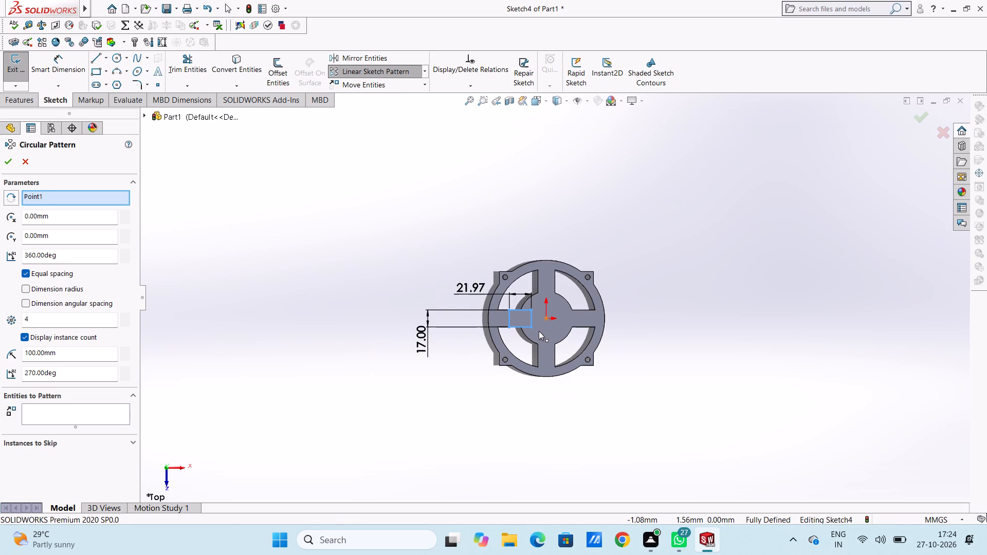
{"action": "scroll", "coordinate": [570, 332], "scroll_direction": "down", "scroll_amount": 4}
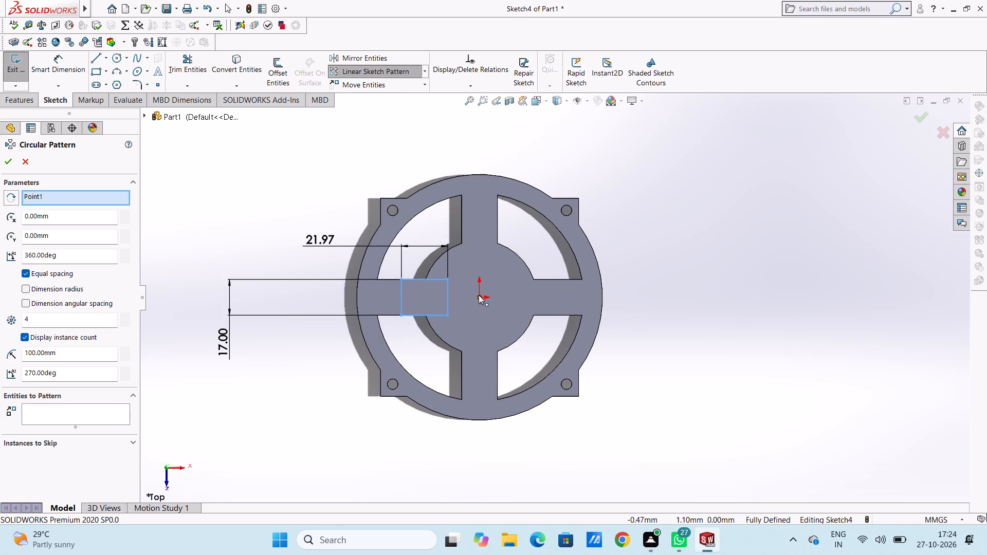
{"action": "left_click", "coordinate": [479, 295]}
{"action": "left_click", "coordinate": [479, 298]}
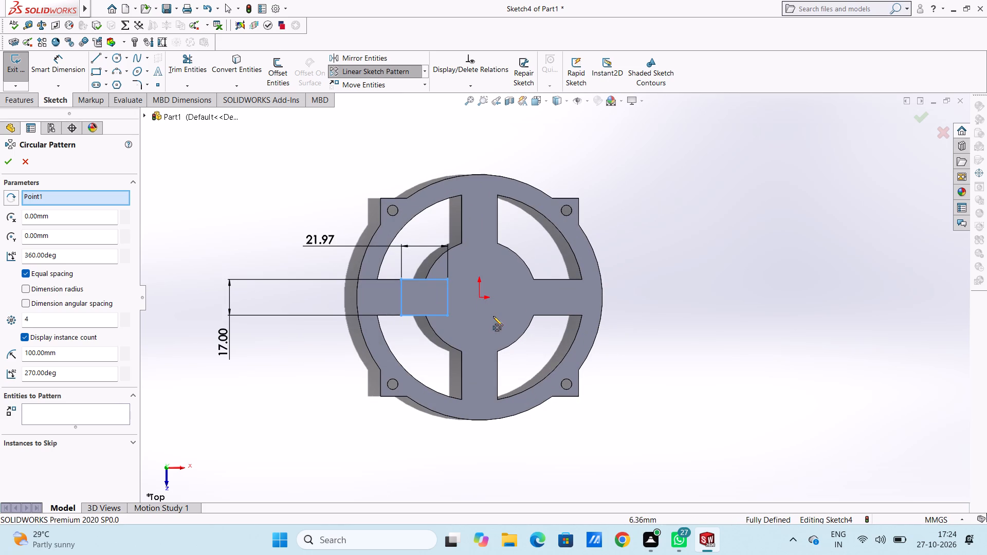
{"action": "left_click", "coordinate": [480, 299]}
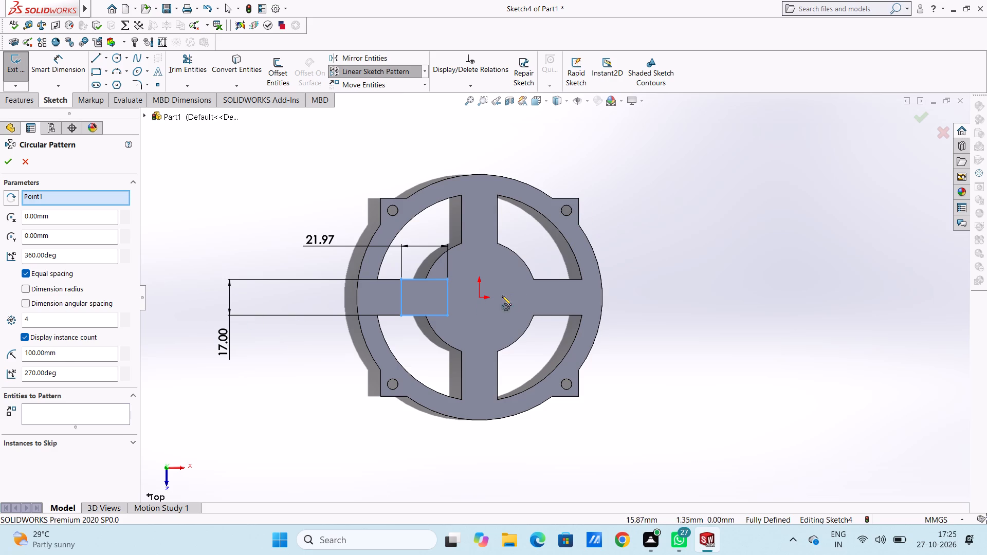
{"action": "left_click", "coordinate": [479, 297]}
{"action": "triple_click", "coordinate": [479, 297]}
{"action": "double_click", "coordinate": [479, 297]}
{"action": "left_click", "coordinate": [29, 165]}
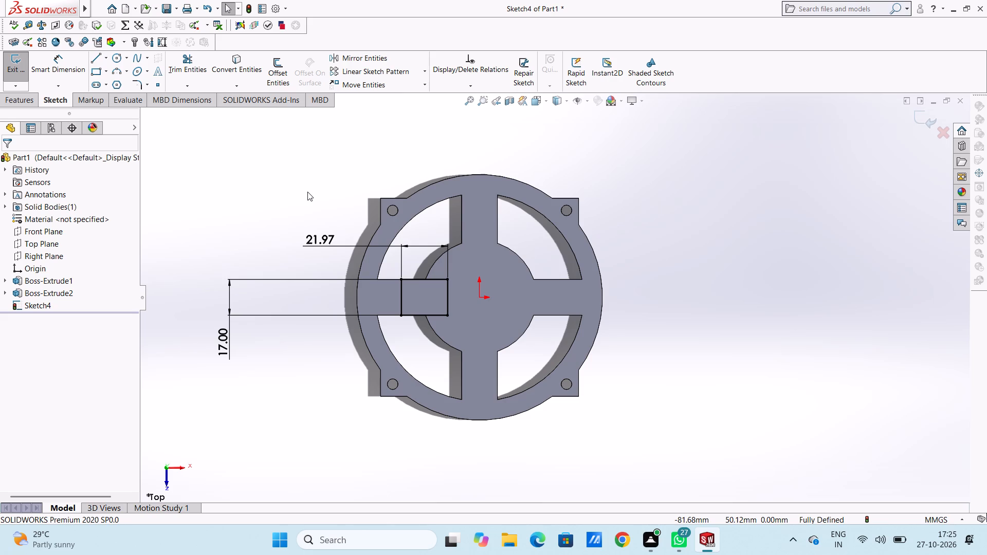
Sketch a corner rectangle across the full width of the negative-Z arm, 29 mm long and 17 mm wide.
{"action": "left_click", "coordinate": [93, 72]}
{"action": "left_click", "coordinate": [462, 220]}
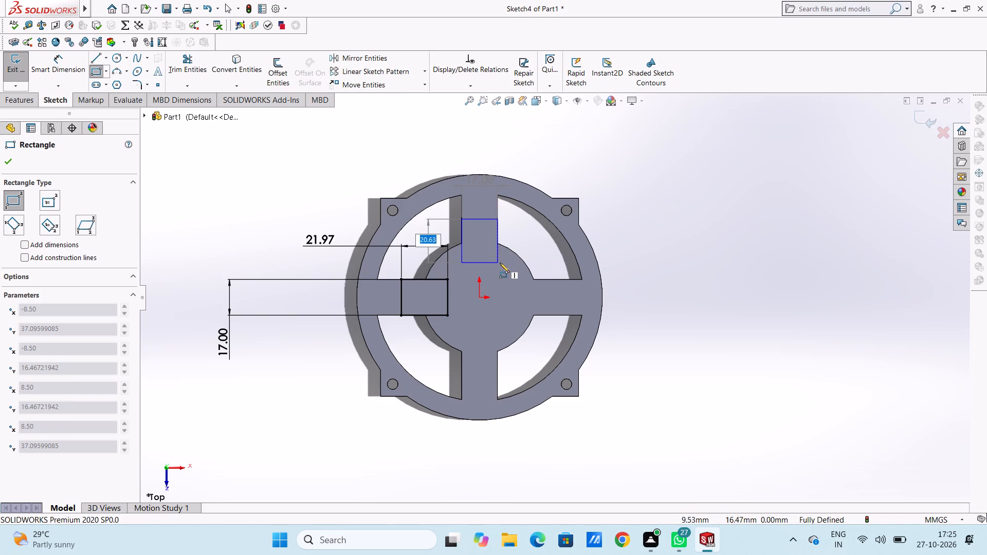
{"action": "type", "text": "29"}
{"action": "key", "text": "Return"}
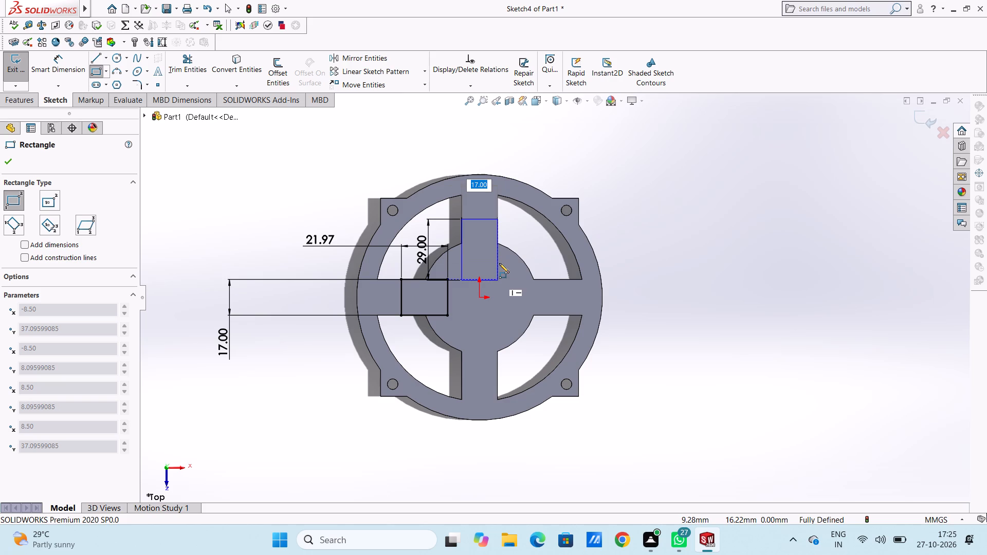
{"action": "key", "text": "Return"}
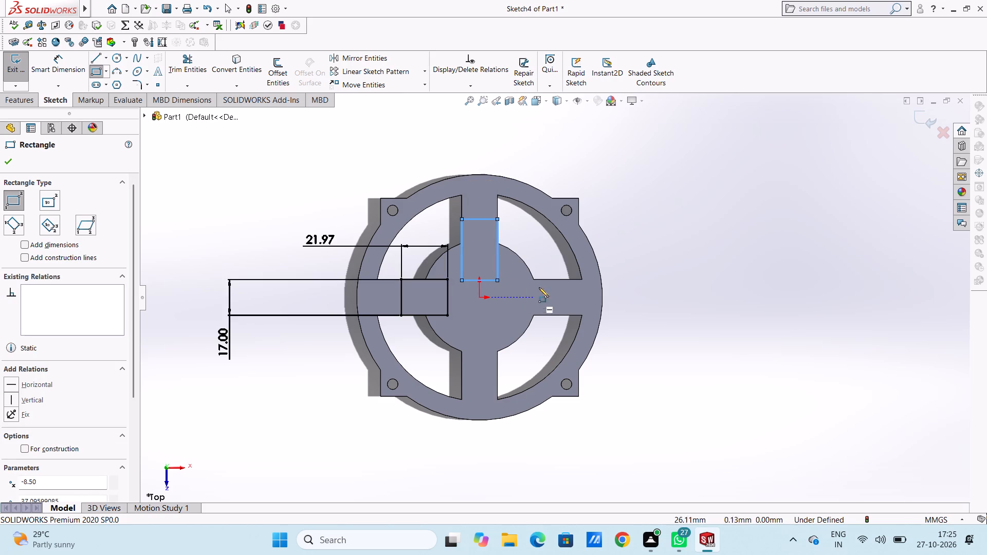
Sketch a corner rectangle starting on the positive-X arm's edge, 22 mm in the Z direction and 23 mm in X.
{"action": "left_click", "coordinate": [557, 280]}
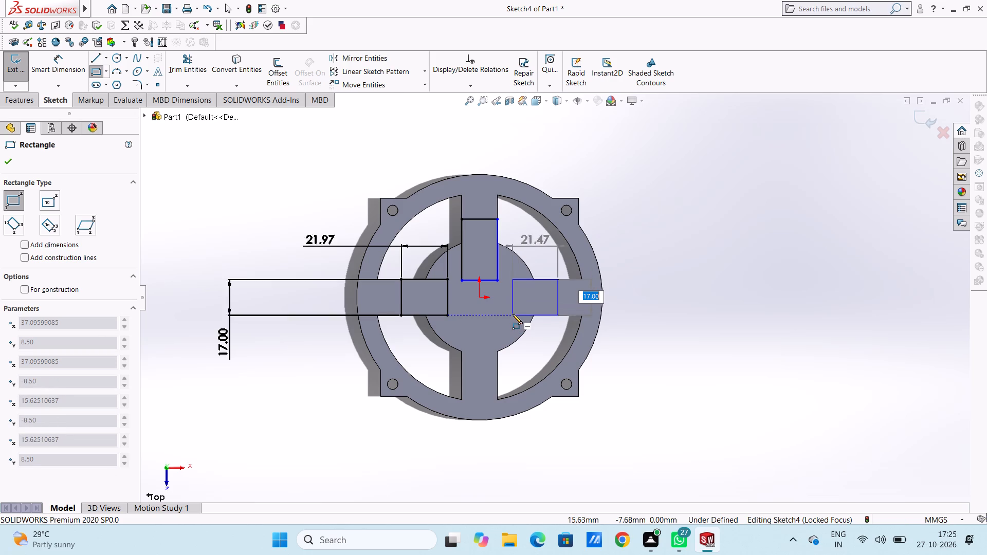
{"action": "type", "text": "22"}
{"action": "key", "text": "Return"}
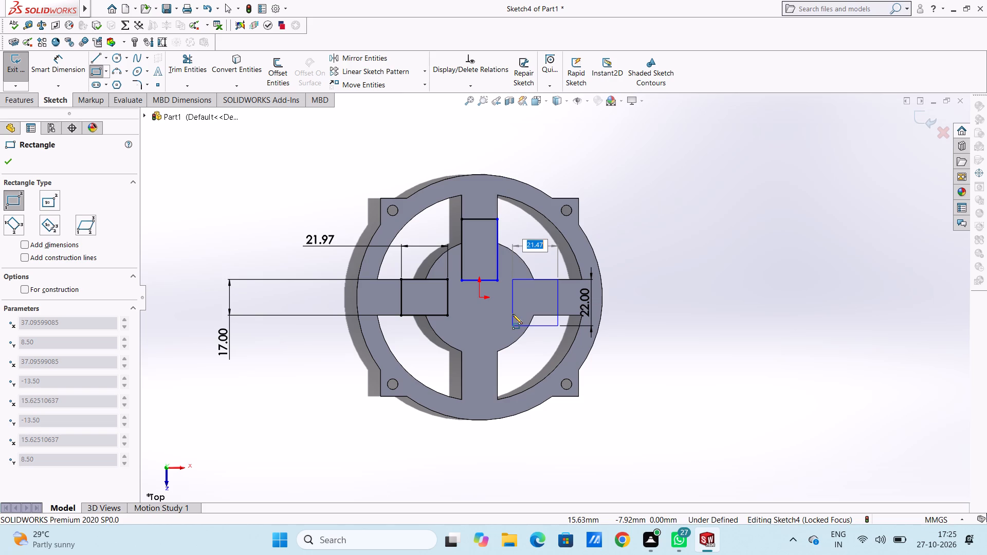
{"action": "type", "text": "23"}
{"action": "key", "text": "Return"}
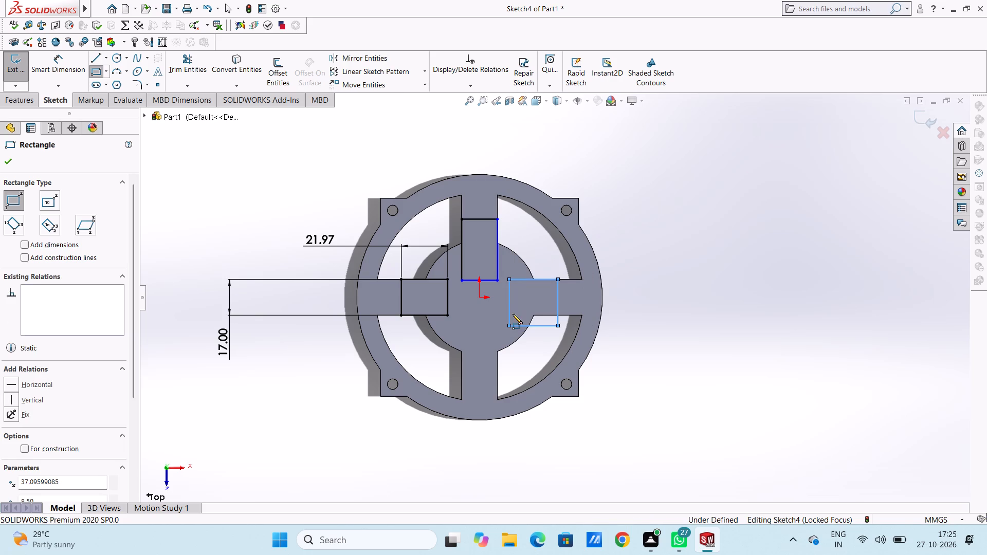
{"action": "left_click", "coordinate": [6, 159]}
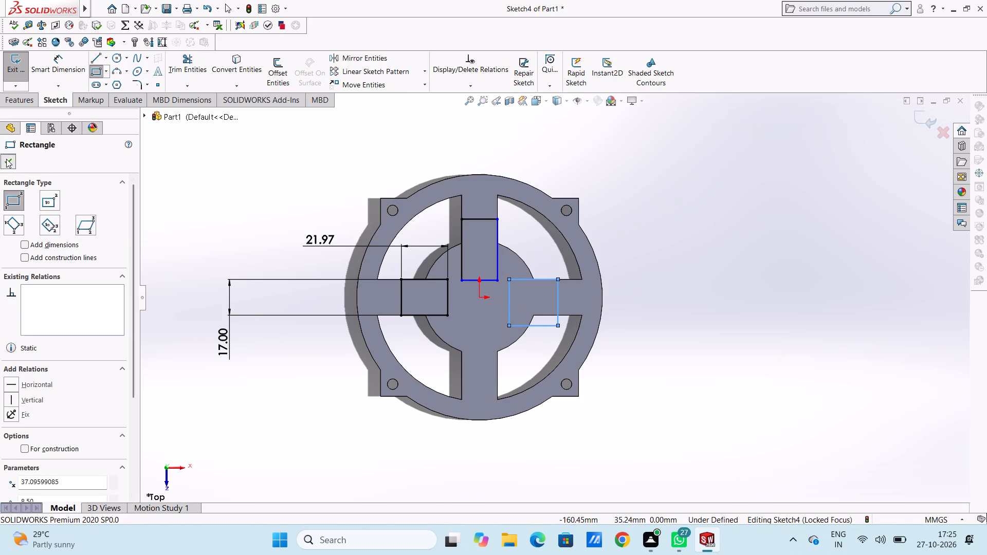
Dimension the width of the rectangle on the positive-X arm to 17 mm.
{"action": "left_click", "coordinate": [72, 65]}
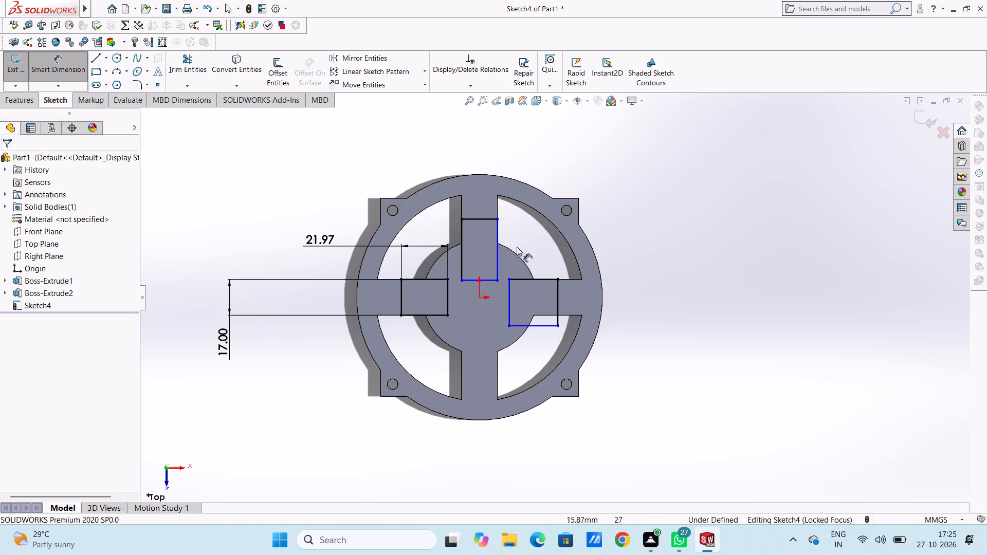
{"action": "left_click", "coordinate": [560, 300]}
{"action": "left_click", "coordinate": [753, 280]}
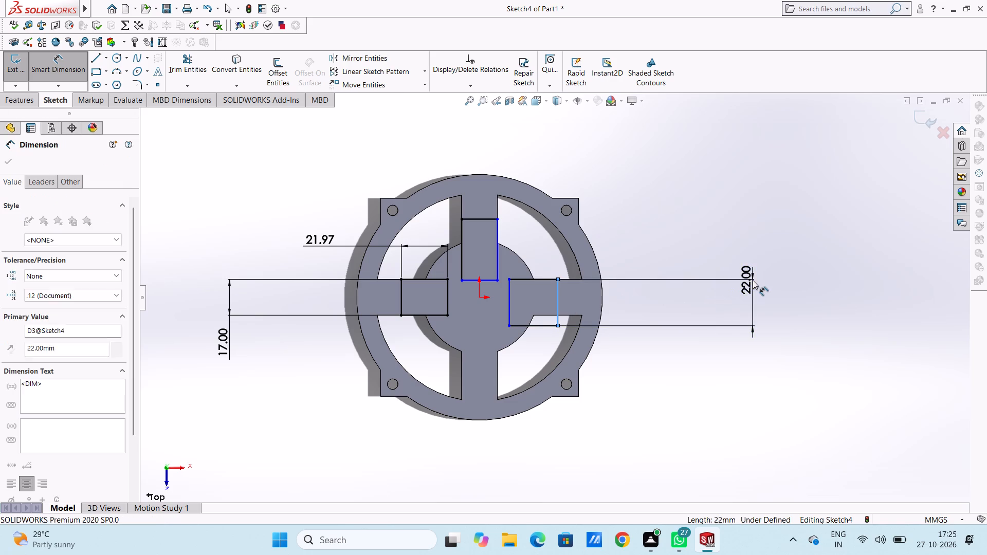
{"action": "type", "text": "17"}
{"action": "key", "text": "Return"}
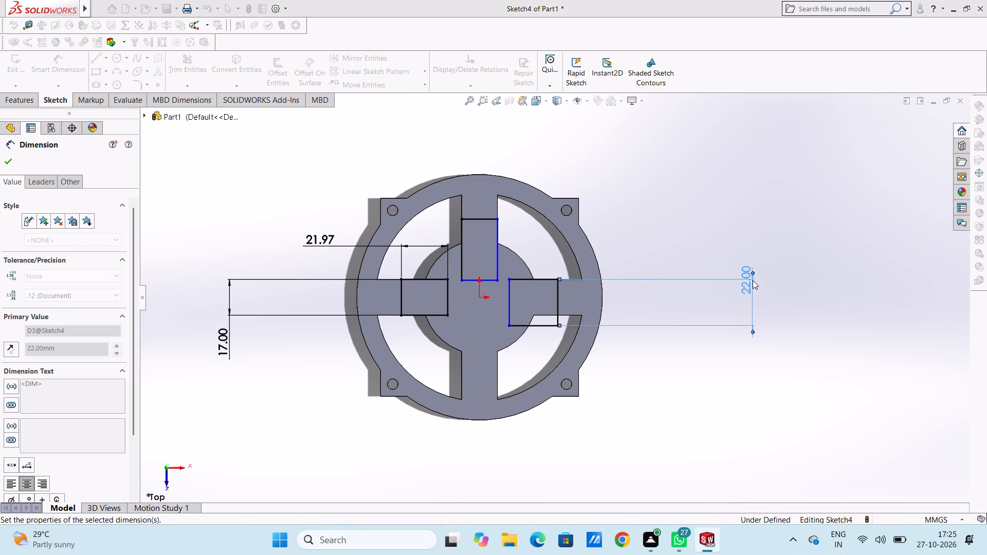
{"action": "left_click", "coordinate": [664, 211]}
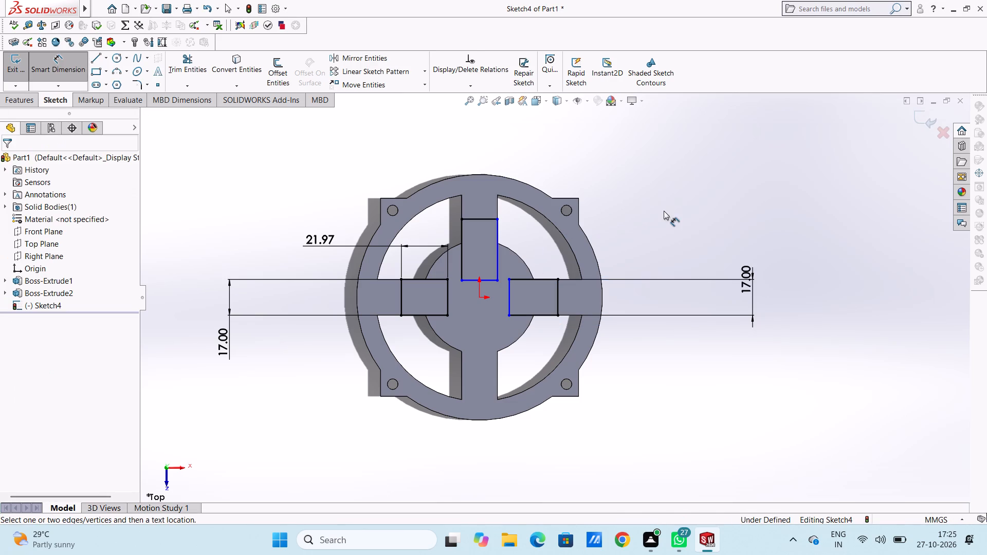
Dimension the rectangle on the negative-Z arm, setting its length to 22 mm and adding a dimension for its width.
{"action": "left_click", "coordinate": [498, 236]}
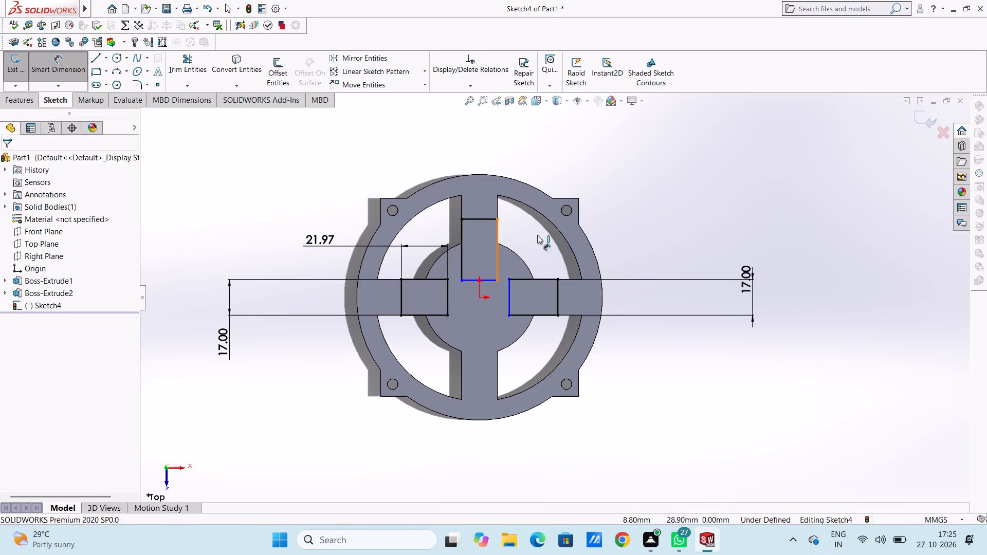
{"action": "left_click", "coordinate": [716, 215]}
{"action": "type", "text": "22"}
{"action": "key", "text": "Return"}
{"action": "left_click", "coordinate": [598, 157]}
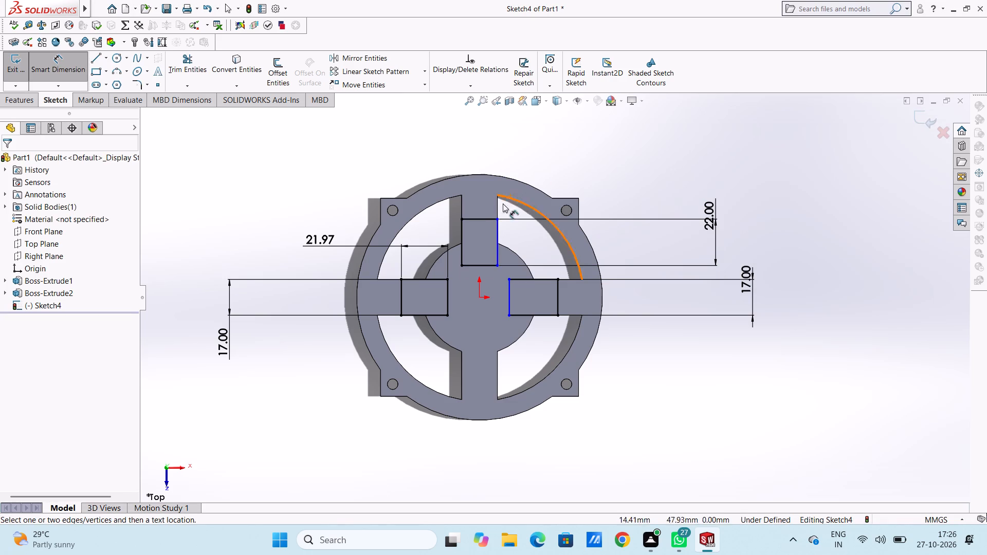
{"action": "left_click", "coordinate": [484, 215]}
{"action": "left_click", "coordinate": [484, 219]}
{"action": "left_click", "coordinate": [546, 136]}
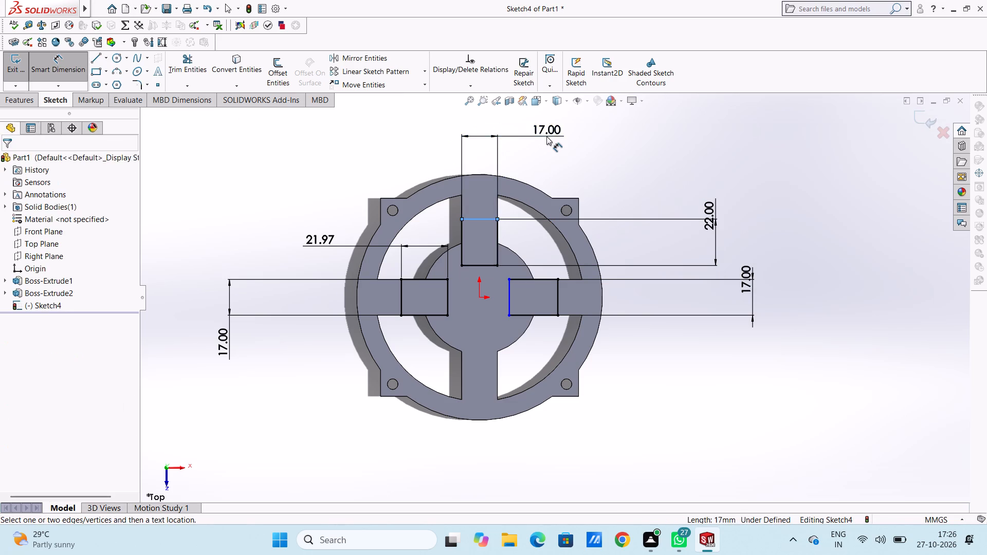
{"action": "left_click", "coordinate": [503, 122]}
{"action": "left_click", "coordinate": [441, 144]}
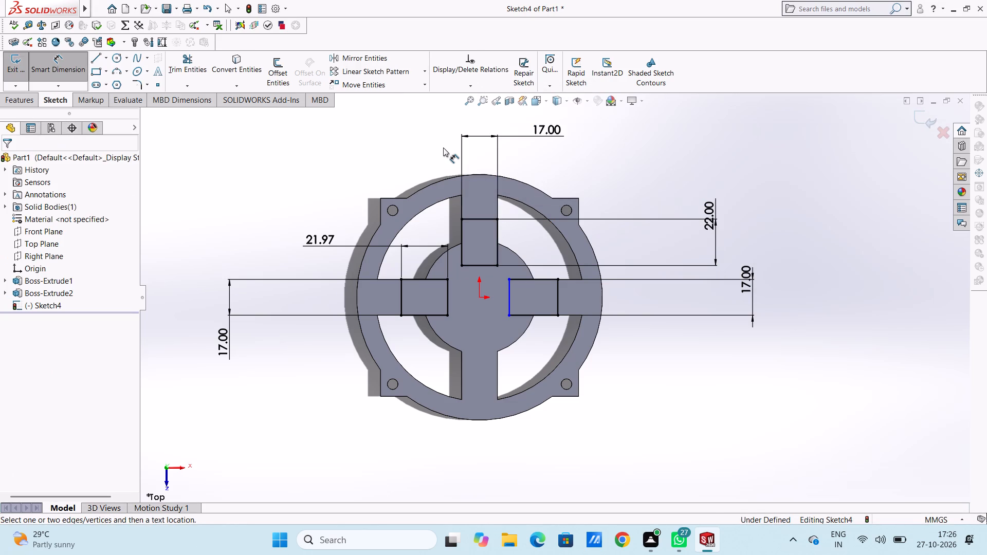
Dimension the length of the rectangle on the positive-X arm.
{"action": "left_click", "coordinate": [542, 315]}
{"action": "left_click", "coordinate": [686, 406]}
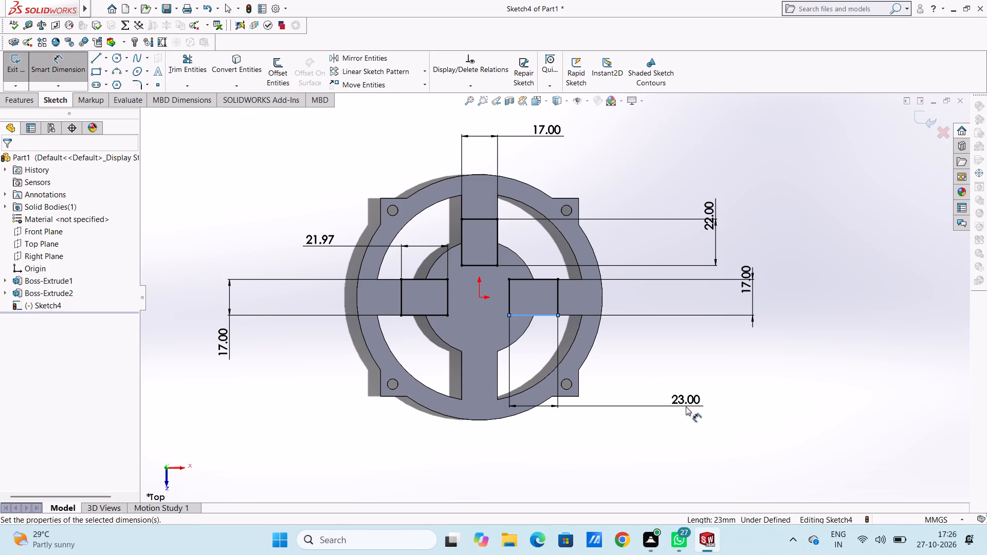
{"action": "left_click", "coordinate": [637, 387]}
{"action": "left_click", "coordinate": [654, 362]}
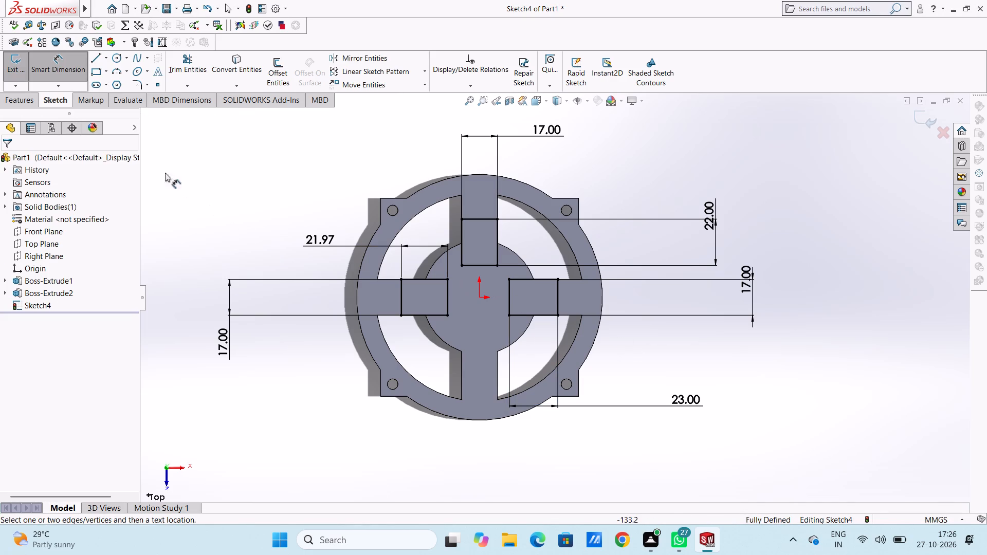
Sketch a corner rectangle across the full width of the positive-Z arm, 22 mm long and 17 mm wide.
{"action": "left_click", "coordinate": [95, 68]}
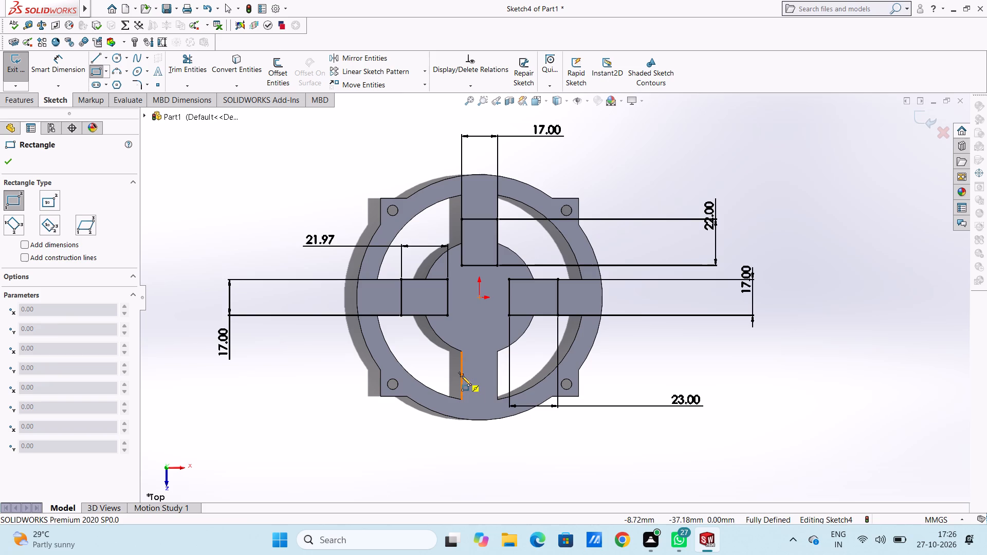
{"action": "left_click", "coordinate": [462, 376]}
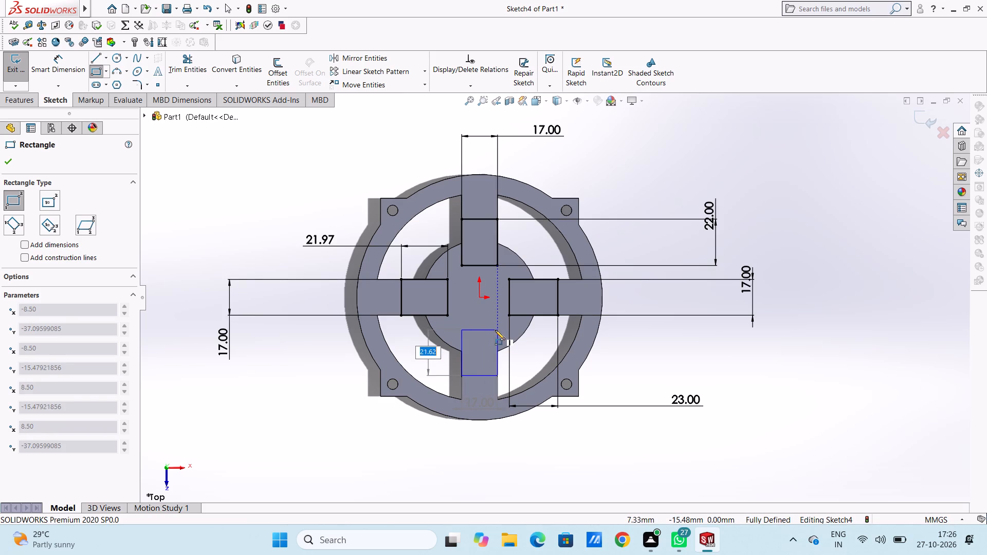
{"action": "type", "text": "22"}
{"action": "key", "text": "Return"}
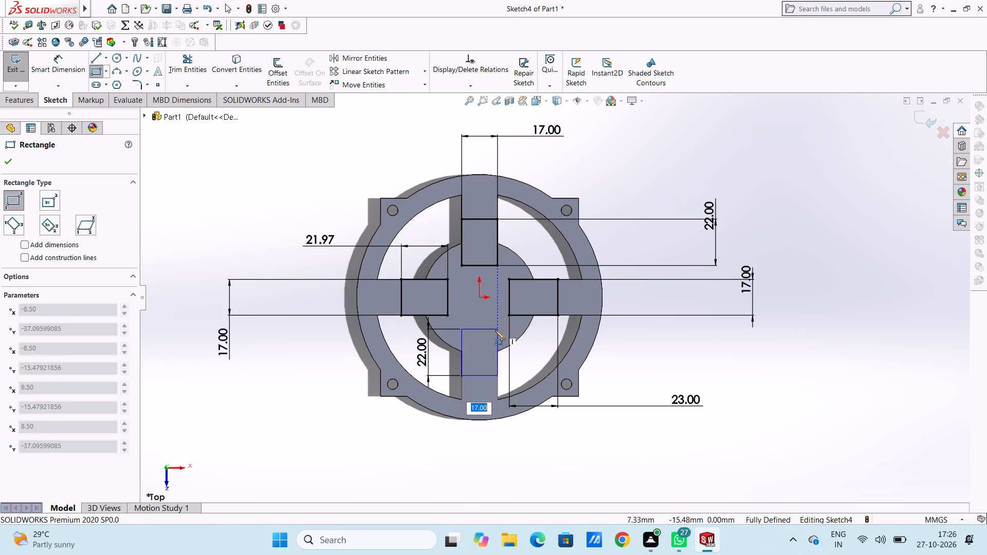
{"action": "key", "text": "Return"}
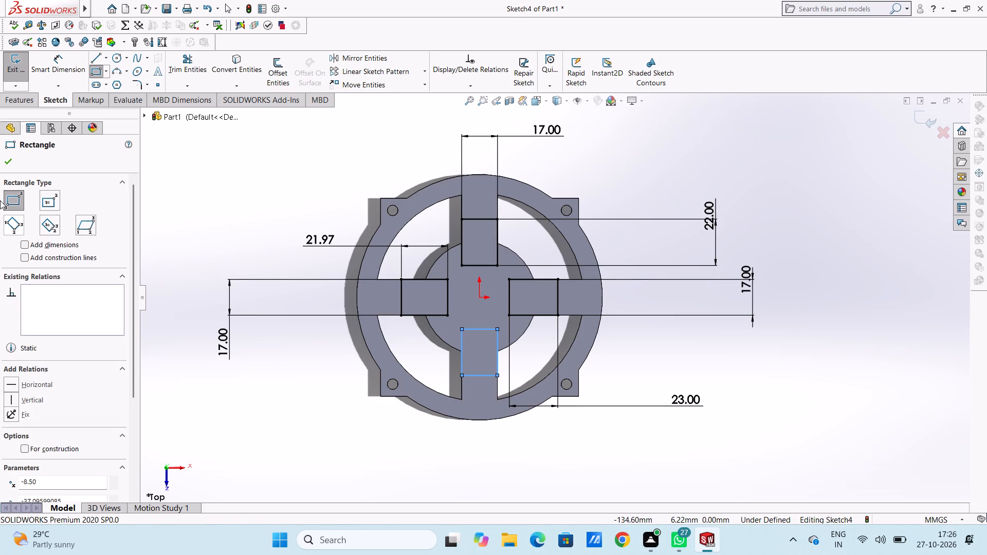
{"action": "left_click", "coordinate": [6, 166]}
Dimension the length and width of the rectangle on the positive-Z arm.
{"action": "left_click", "coordinate": [68, 70]}
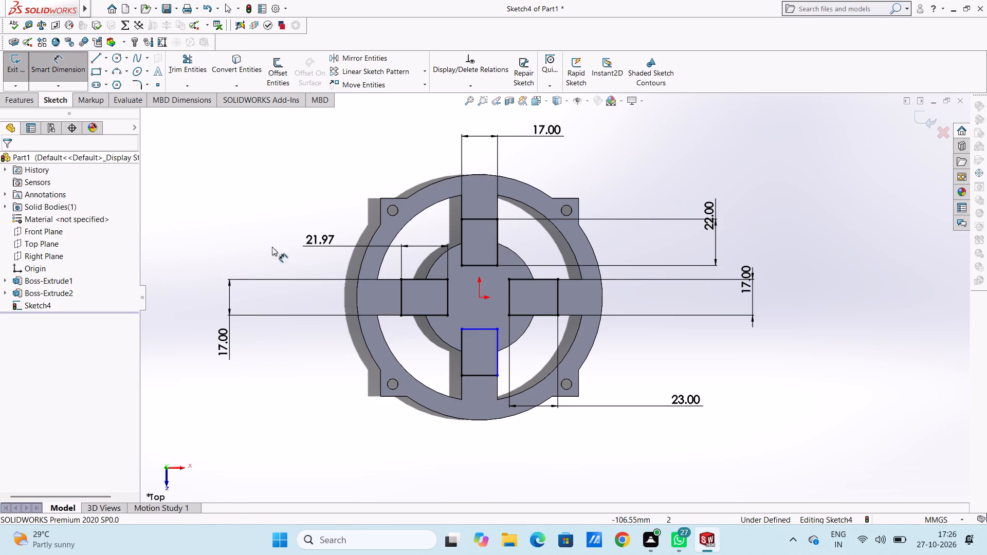
{"action": "left_click", "coordinate": [462, 337]}
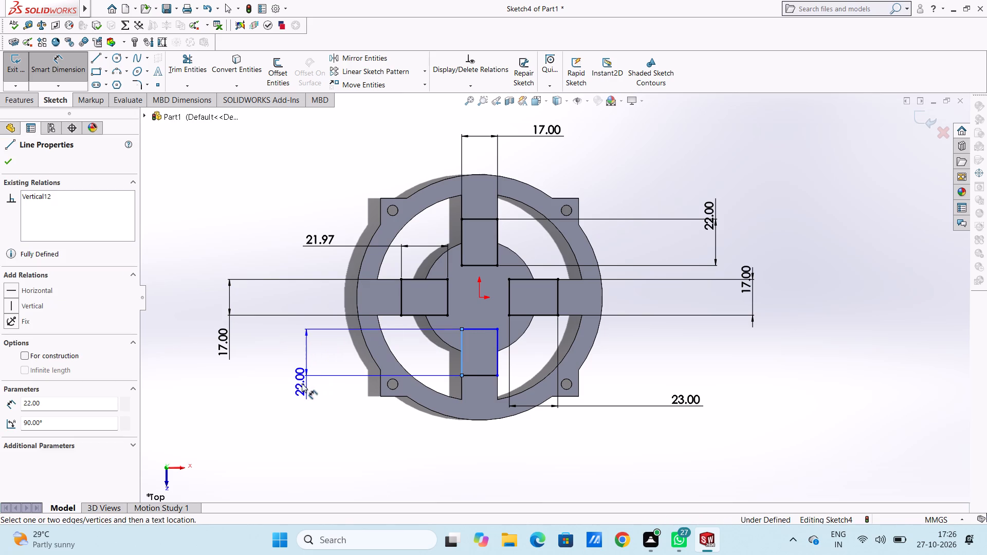
{"action": "left_click", "coordinate": [293, 387]}
{"action": "left_click", "coordinate": [249, 372]}
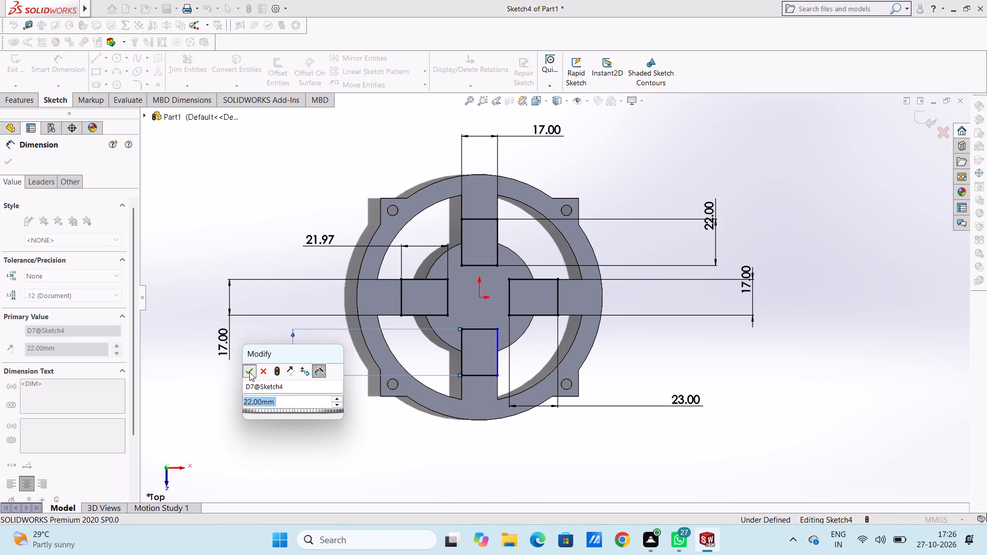
{"action": "left_click", "coordinate": [252, 362]}
{"action": "left_click", "coordinate": [484, 378]}
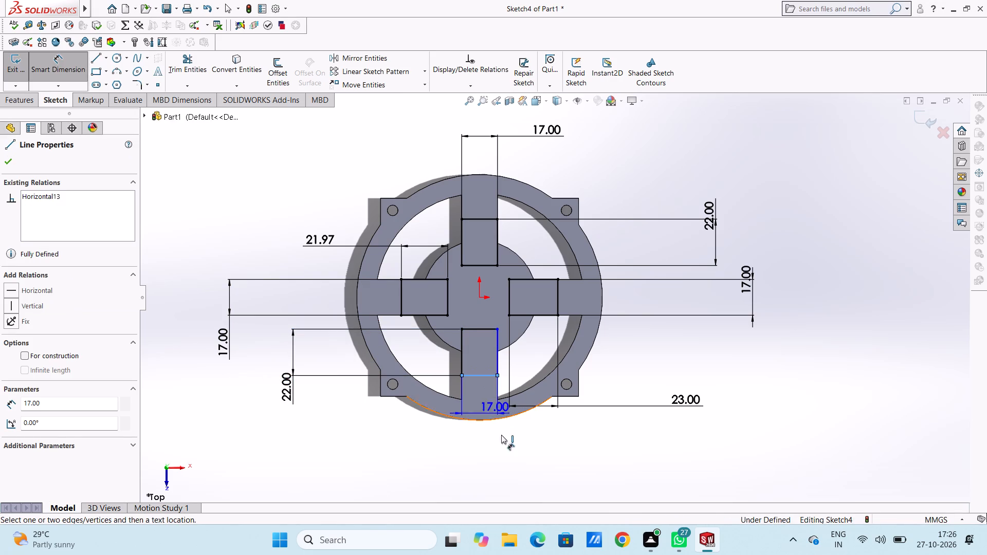
{"action": "left_click", "coordinate": [546, 469]}
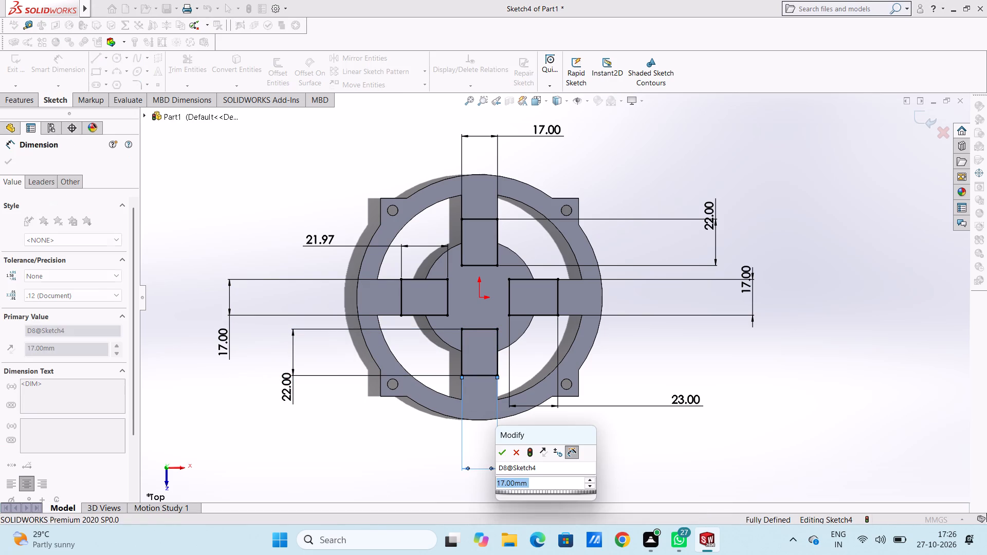
{"action": "left_click", "coordinate": [502, 450]}
{"action": "left_click", "coordinate": [407, 449]}
Extrude the four arm rectangles 6 mm blind in the reversed direction, down through the arms, with the result merged.
{"action": "middle_click_drag", "start_coordinate": [421, 443], "coordinate": [366, 366]}
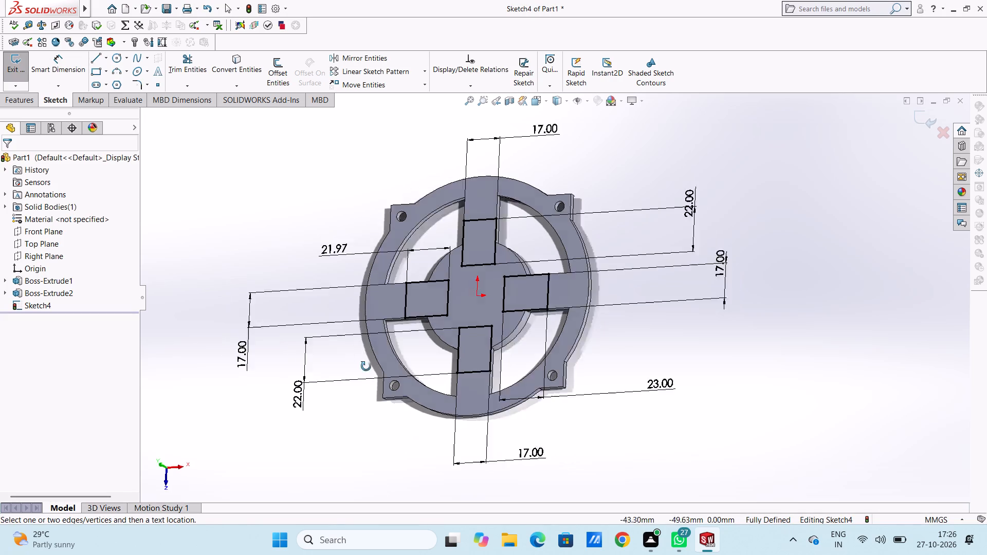
{"action": "middle_click_drag", "start_coordinate": [366, 366], "coordinate": [426, 316]}
{"action": "middle_click_drag", "start_coordinate": [394, 357], "coordinate": [390, 360]}
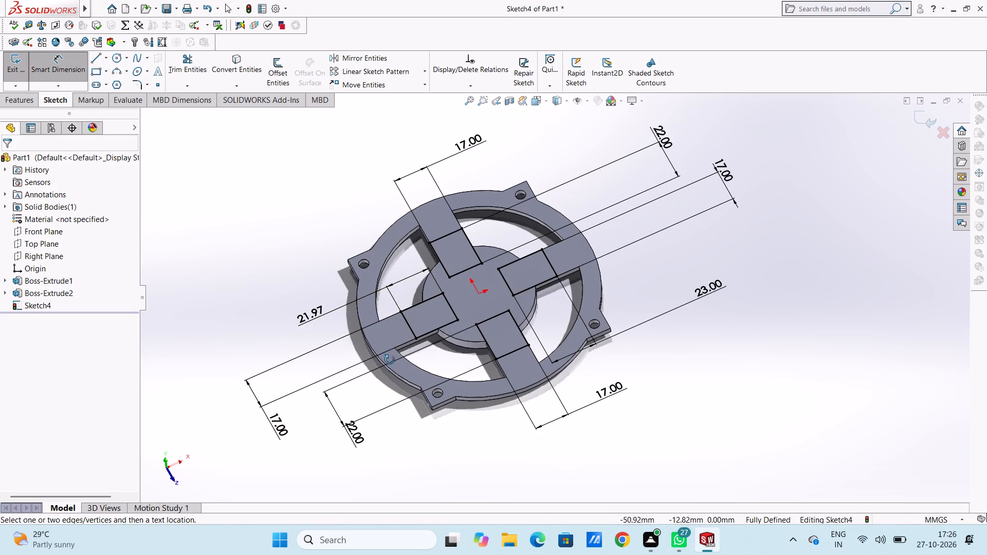
{"action": "middle_click_drag", "start_coordinate": [390, 360], "coordinate": [337, 345]}
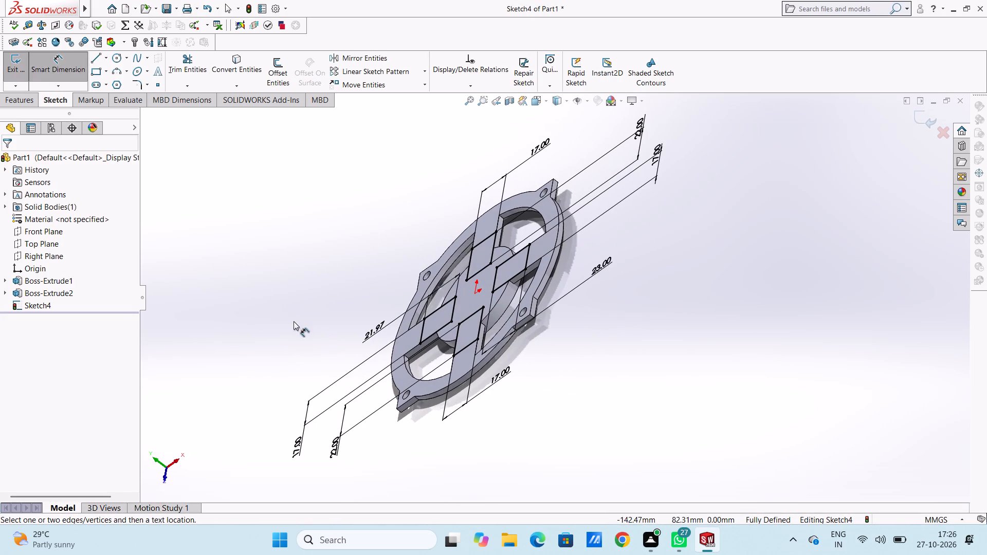
{"action": "left_click", "coordinate": [64, 71]}
{"action": "left_click", "coordinate": [32, 98]}
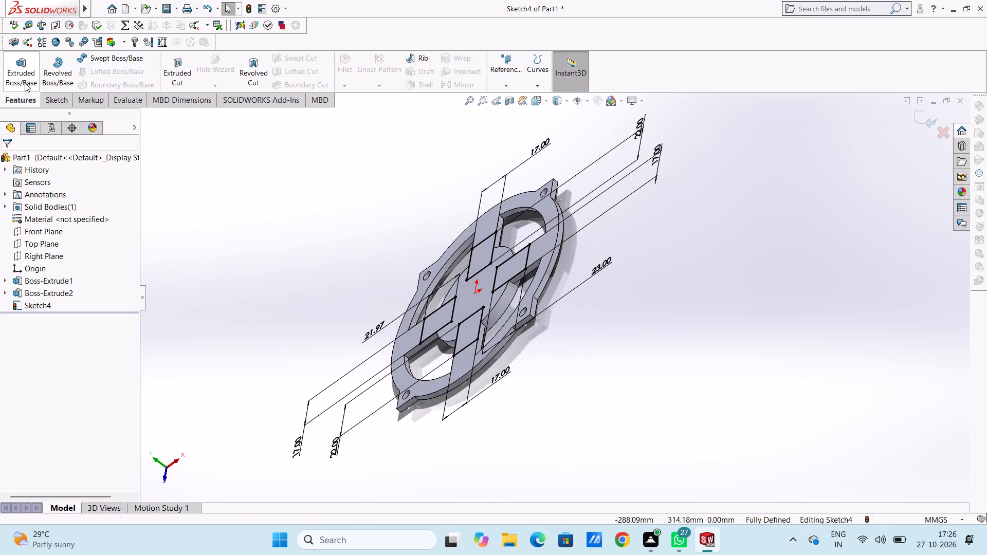
{"action": "left_click", "coordinate": [24, 73]}
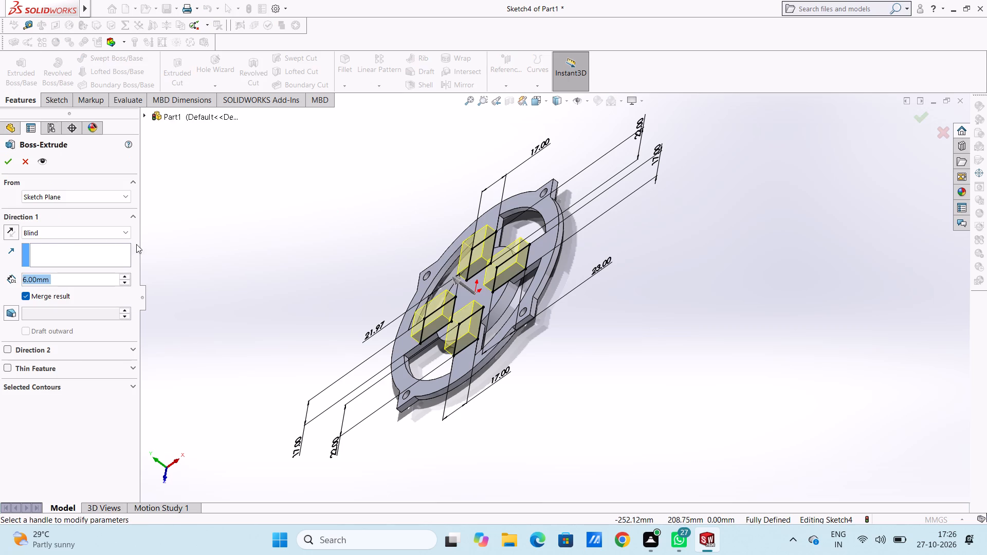
{"action": "left_click", "coordinate": [13, 228]}
{"action": "left_click", "coordinate": [8, 160]}
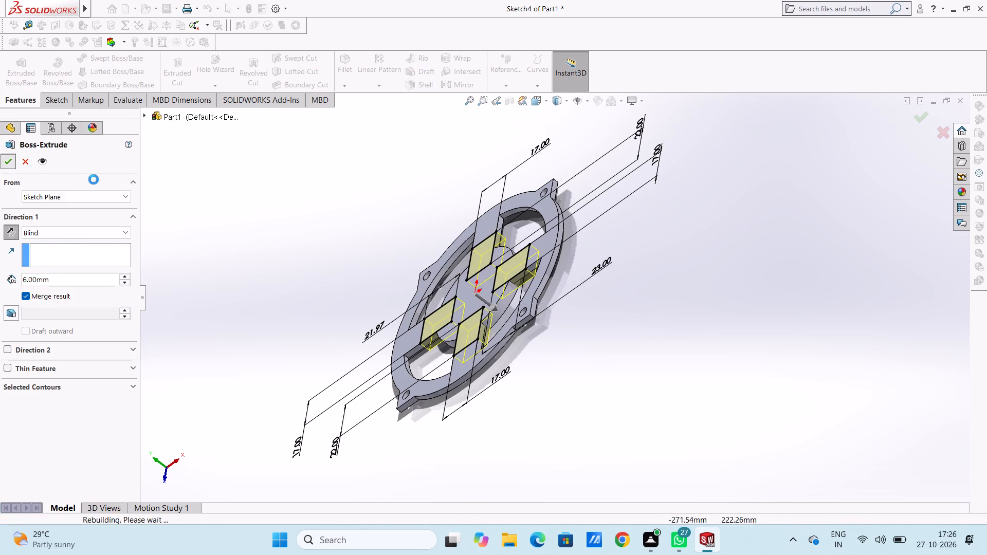
{"action": "left_click", "coordinate": [257, 229]}
Examine the extruded blocks beneath the arms from several angles.
{"action": "middle_click_drag", "start_coordinate": [231, 301], "coordinate": [271, 313]}
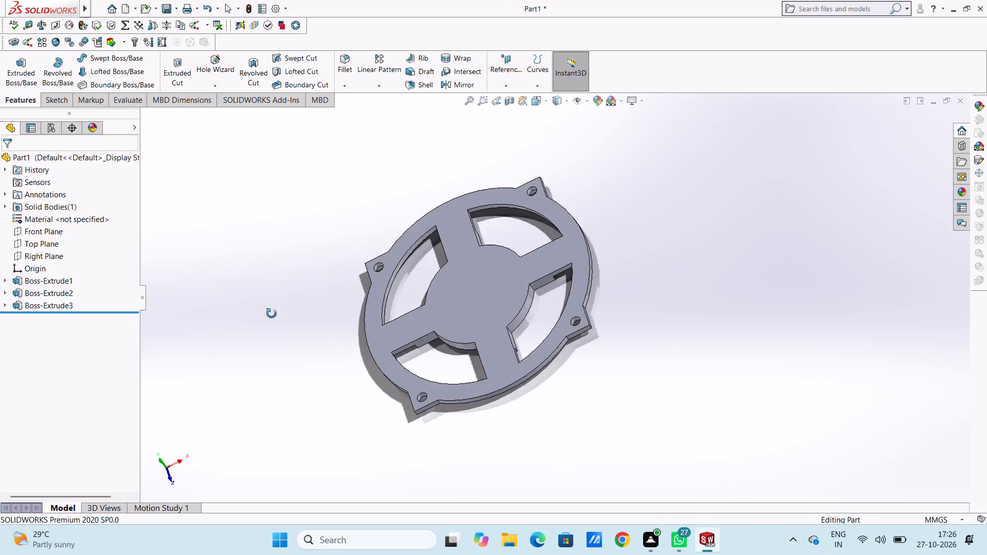
{"action": "middle_click_drag", "start_coordinate": [271, 313], "coordinate": [265, 215]}
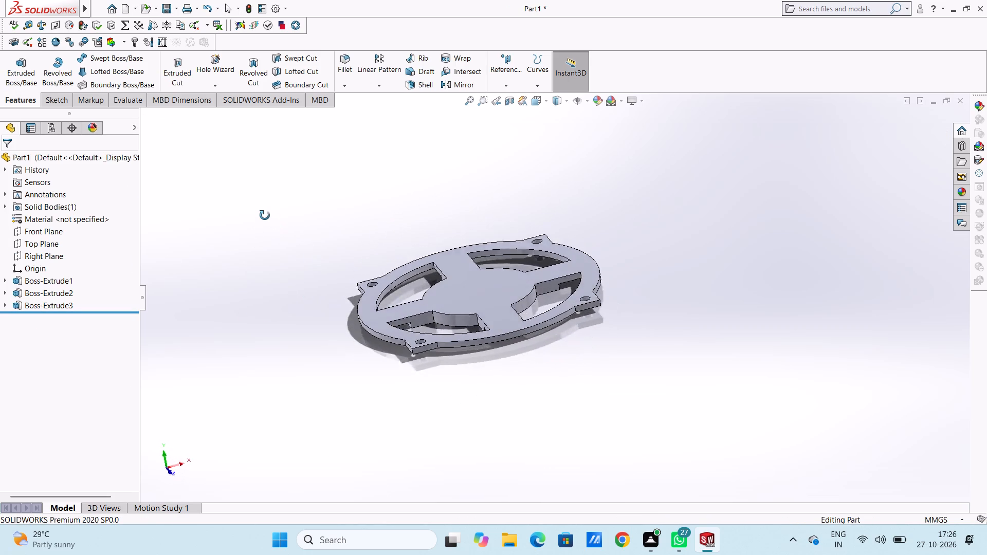
{"action": "middle_click_drag", "start_coordinate": [265, 215], "coordinate": [266, 215]}
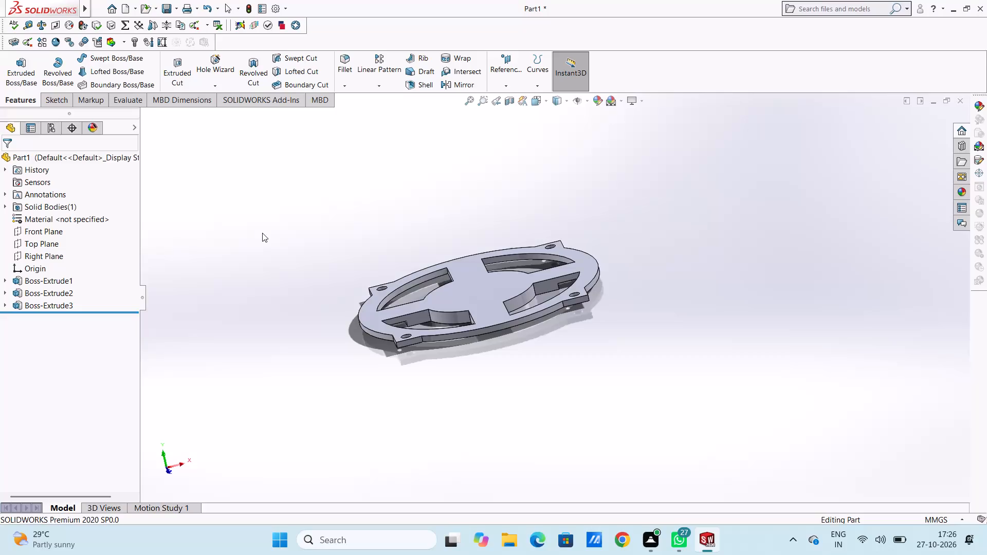
{"action": "scroll", "coordinate": [279, 363], "scroll_direction": "down", "scroll_amount": 1}
{"action": "middle_click_drag", "start_coordinate": [279, 363], "coordinate": [279, 365]}
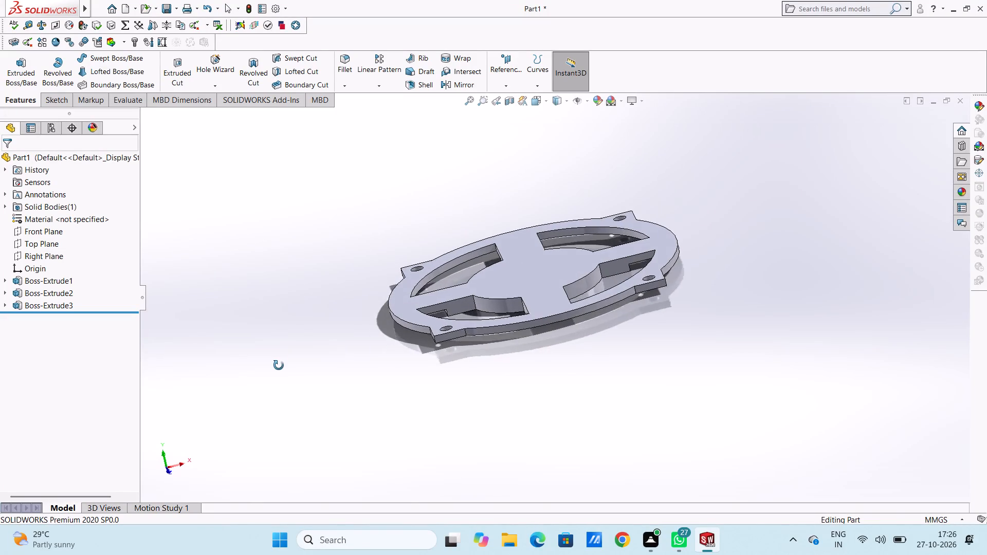
{"action": "middle_click_drag", "start_coordinate": [279, 365], "coordinate": [323, 409]}
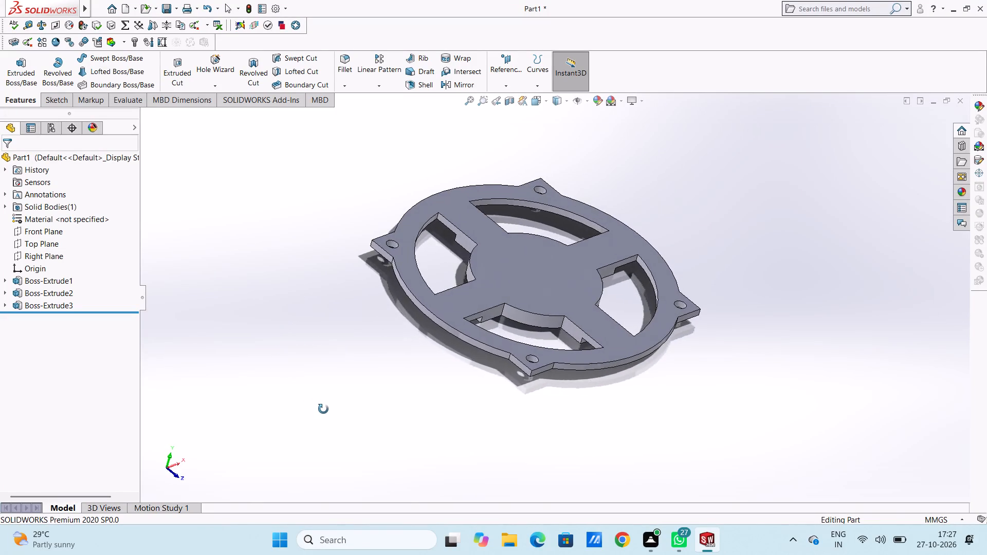
{"action": "middle_click_drag", "start_coordinate": [323, 409], "coordinate": [277, 354]}
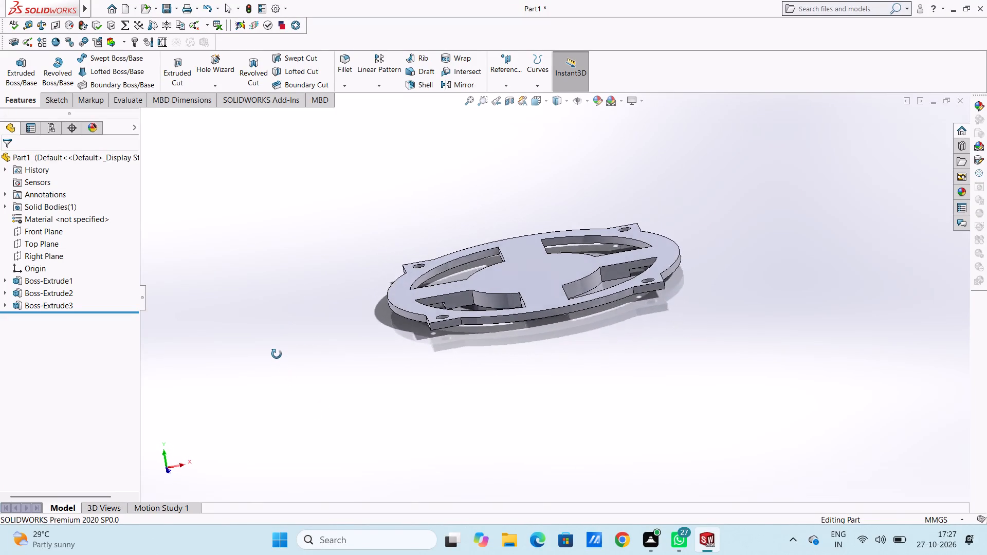
{"action": "middle_click_drag", "start_coordinate": [277, 354], "coordinate": [266, 381]}
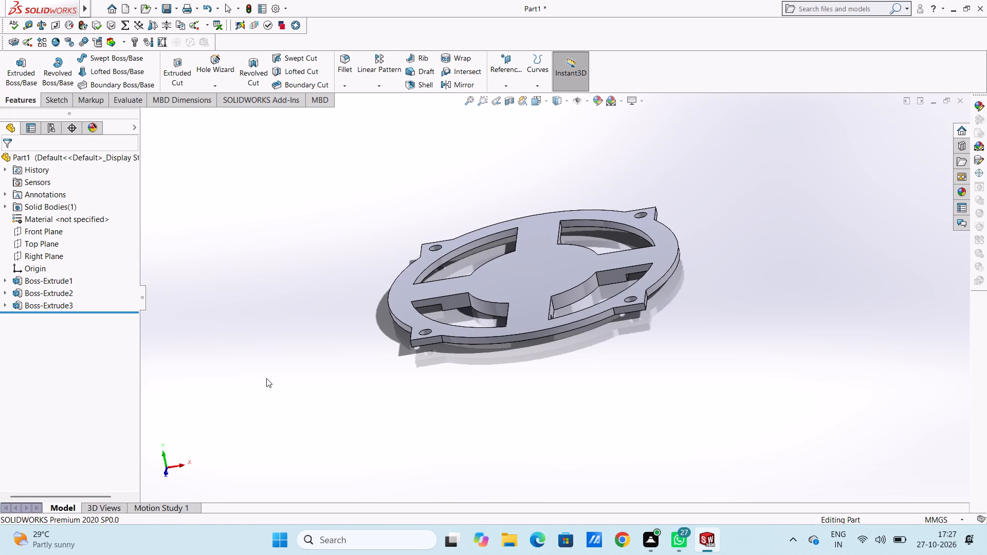
On the negative-X arm's side face, sketch an 18 mm radius three-point arc from the block's upper outer corner to its lower corner at the disc.
{"action": "scroll", "coordinate": [455, 325], "scroll_direction": "down", "scroll_amount": 4}
{"action": "middle_click_drag", "start_coordinate": [504, 306], "coordinate": [510, 289]}
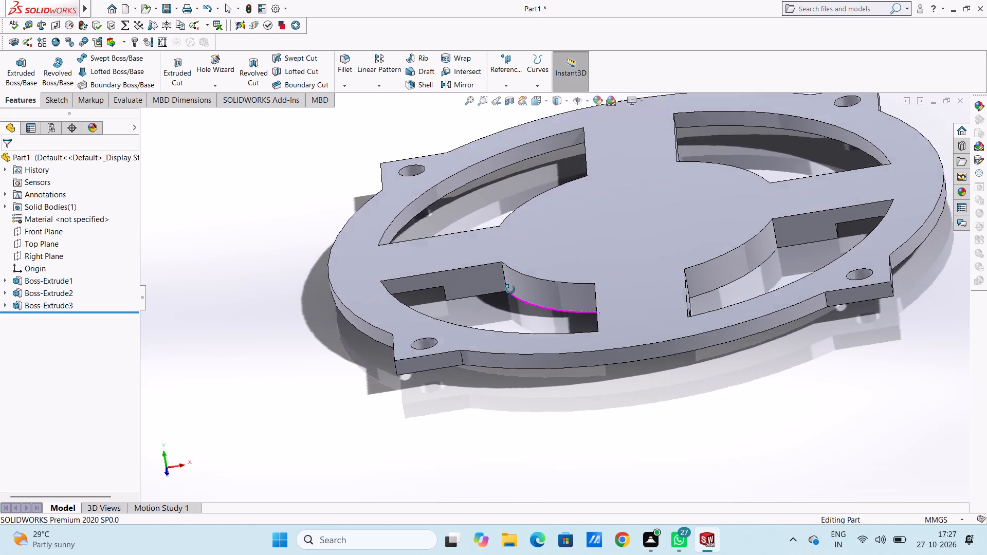
{"action": "middle_click_drag", "start_coordinate": [510, 289], "coordinate": [509, 289]}
{"action": "left_click", "coordinate": [486, 290]}
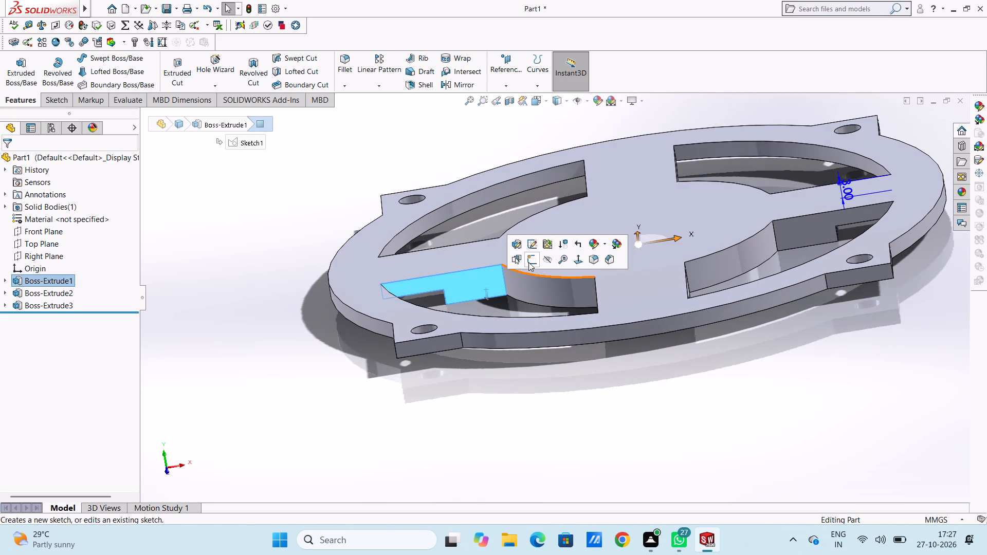
{"action": "left_click", "coordinate": [528, 262]}
{"action": "left_click", "coordinate": [456, 228]}
{"action": "scroll", "coordinate": [505, 304], "scroll_direction": "down", "scroll_amount": 4}
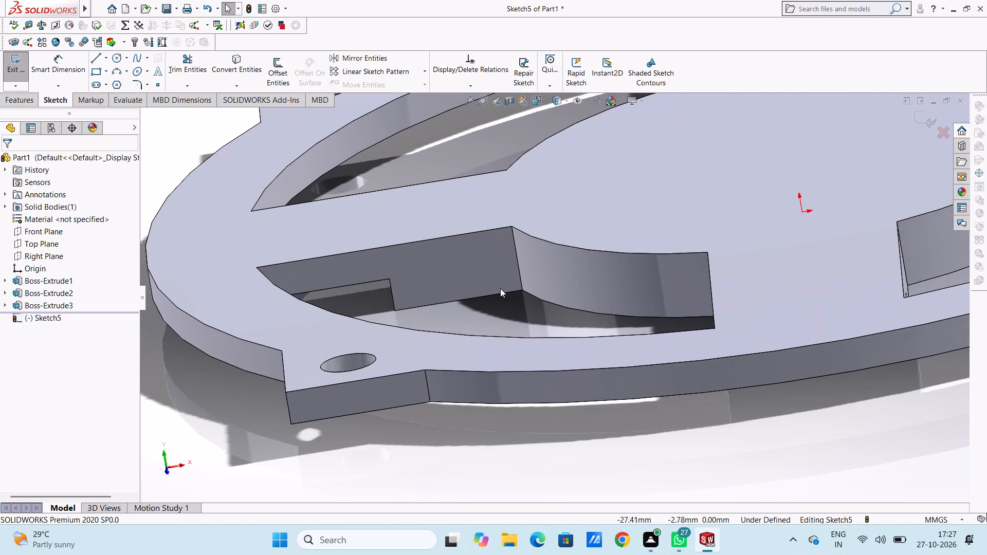
{"action": "left_click", "coordinate": [118, 72]}
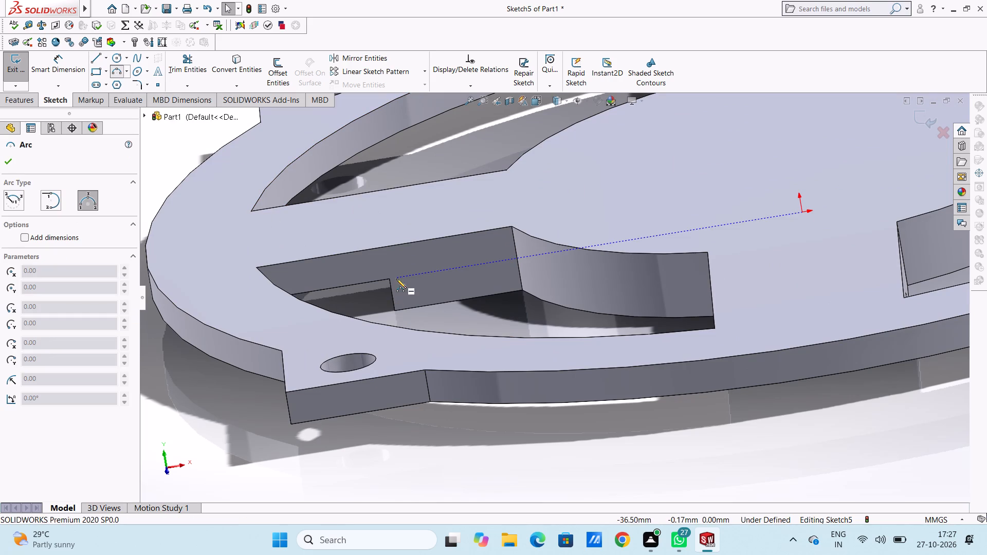
{"action": "left_click", "coordinate": [390, 280]}
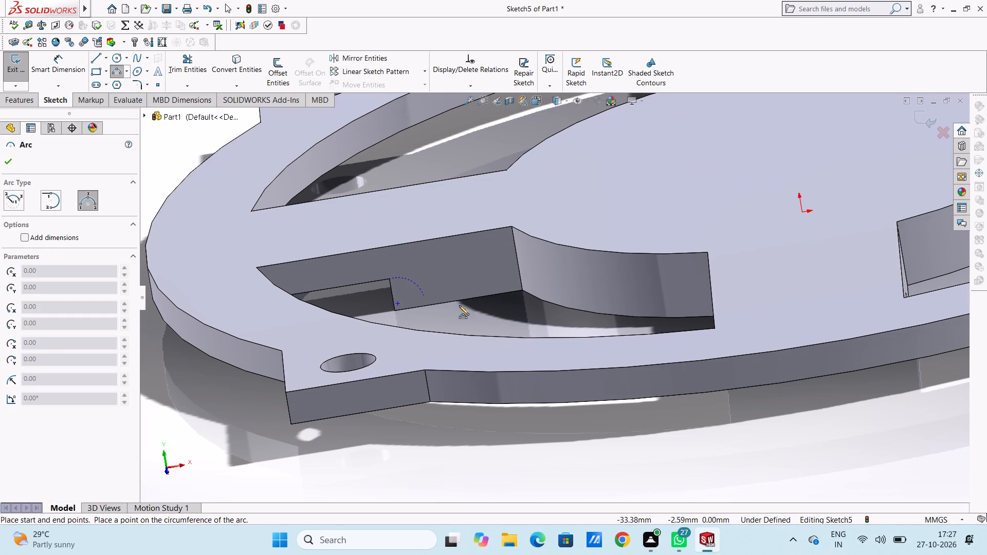
{"action": "left_click", "coordinate": [523, 290]}
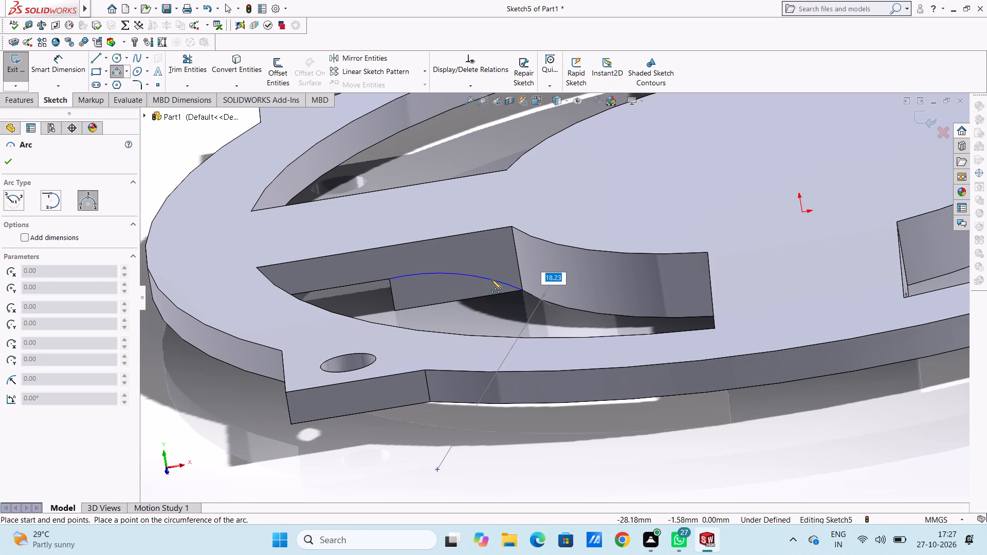
{"action": "type", "text": "18"}
{"action": "key", "text": "Return"}
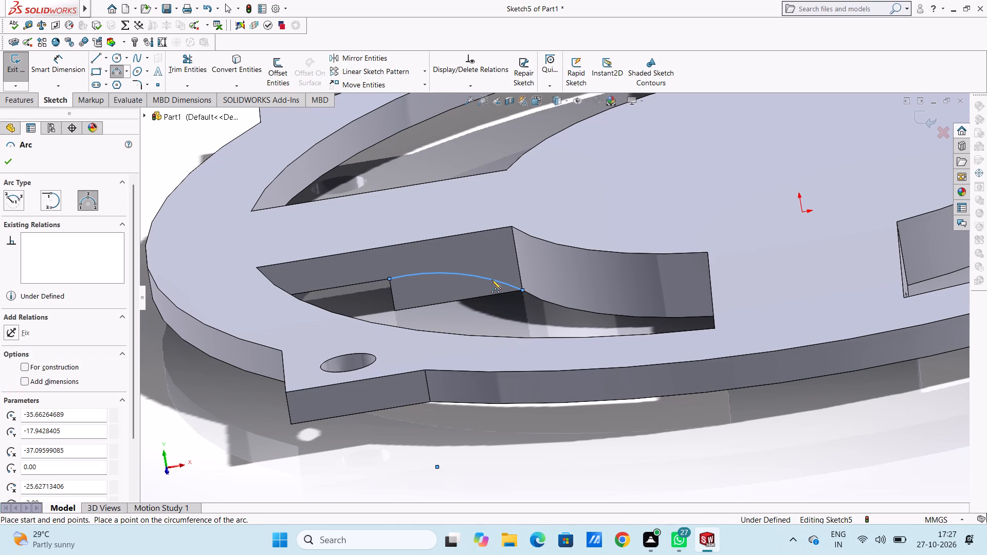
{"action": "left_click", "coordinate": [6, 162]}
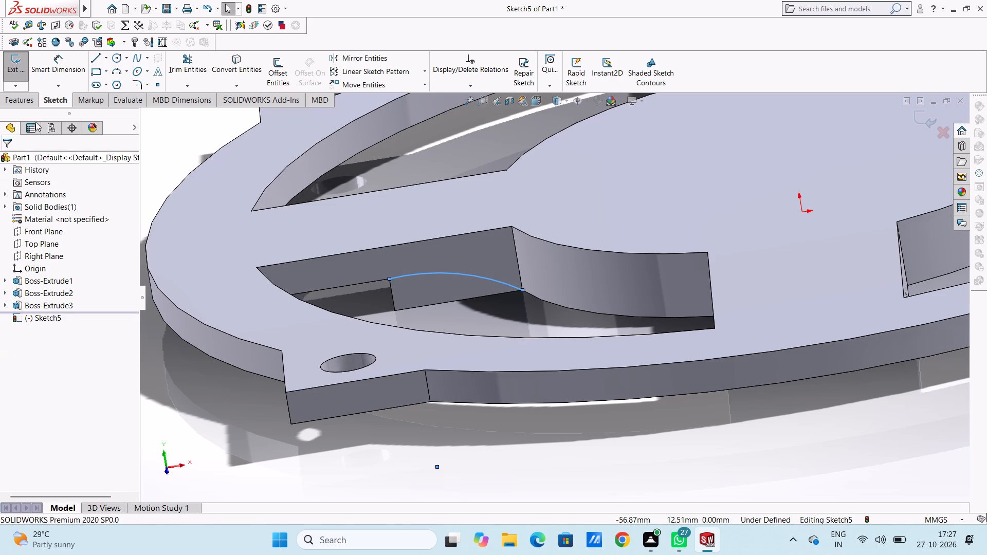
Close the arc profile with a 3 mm vertical line along the block's outer end and a horizontal line about 11.47 mm along its bottom edge.
{"action": "left_click", "coordinate": [98, 61]}
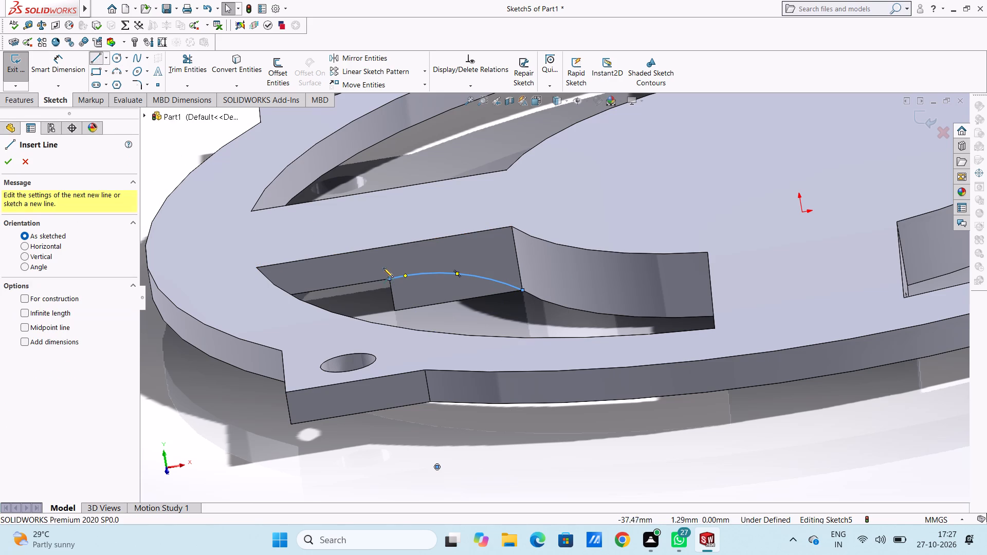
{"action": "left_click", "coordinate": [388, 278]}
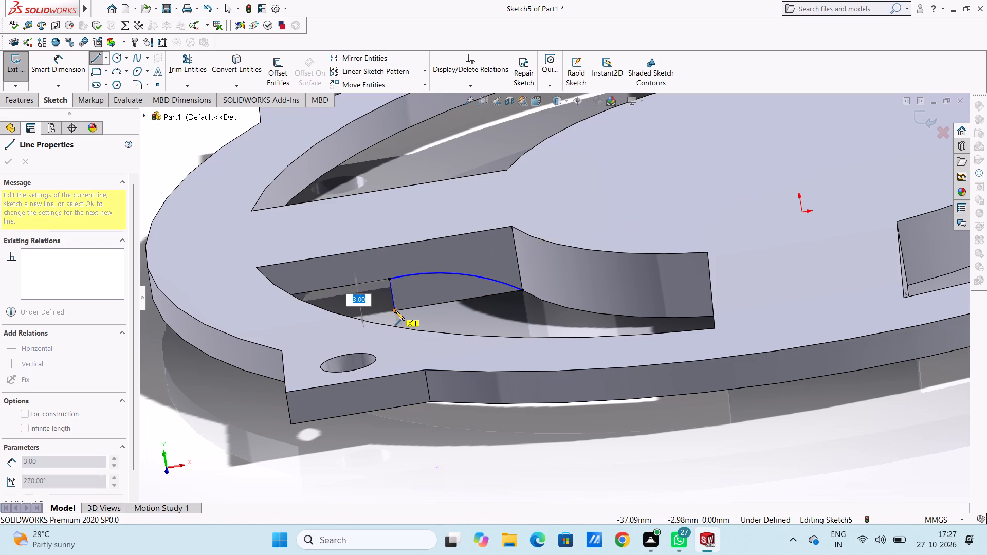
{"action": "left_click", "coordinate": [395, 310]}
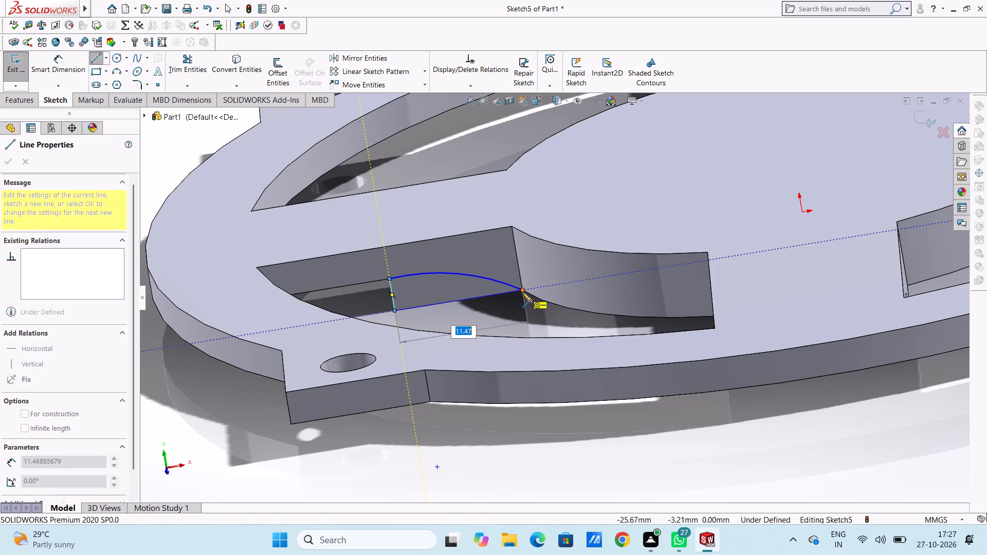
{"action": "left_click", "coordinate": [522, 292]}
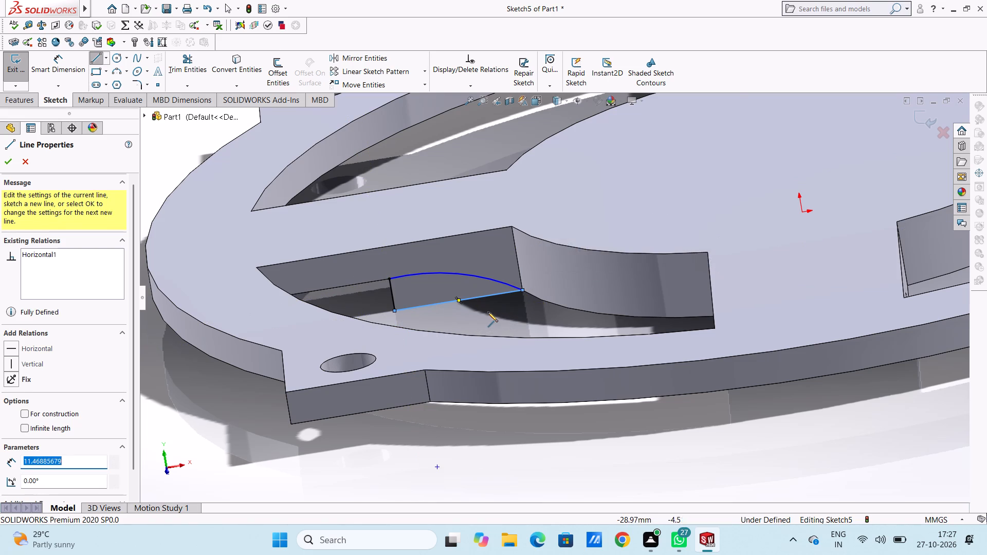
{"action": "scroll", "coordinate": [488, 312], "scroll_direction": "up", "scroll_amount": 3}
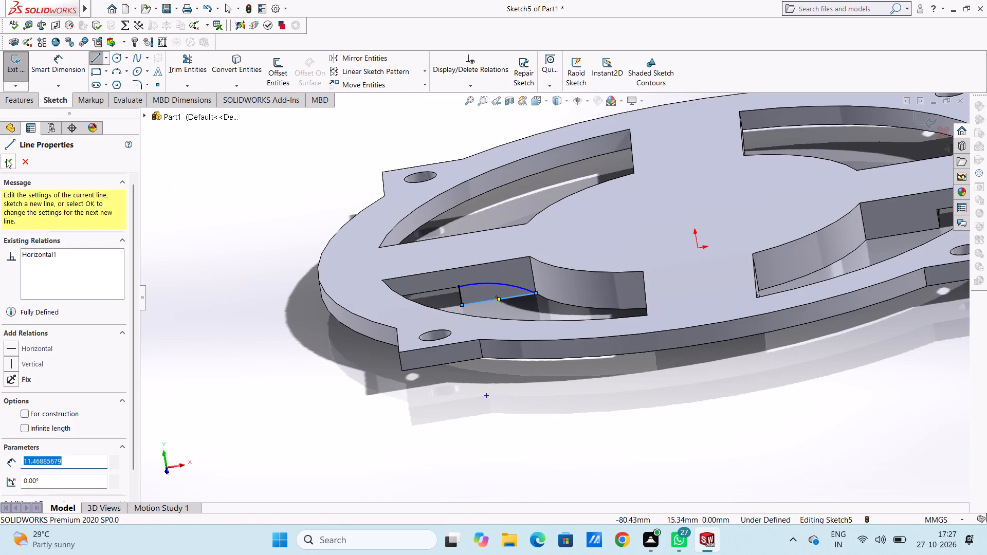
{"action": "left_click", "coordinate": [6, 159]}
{"action": "left_click", "coordinate": [236, 218]}
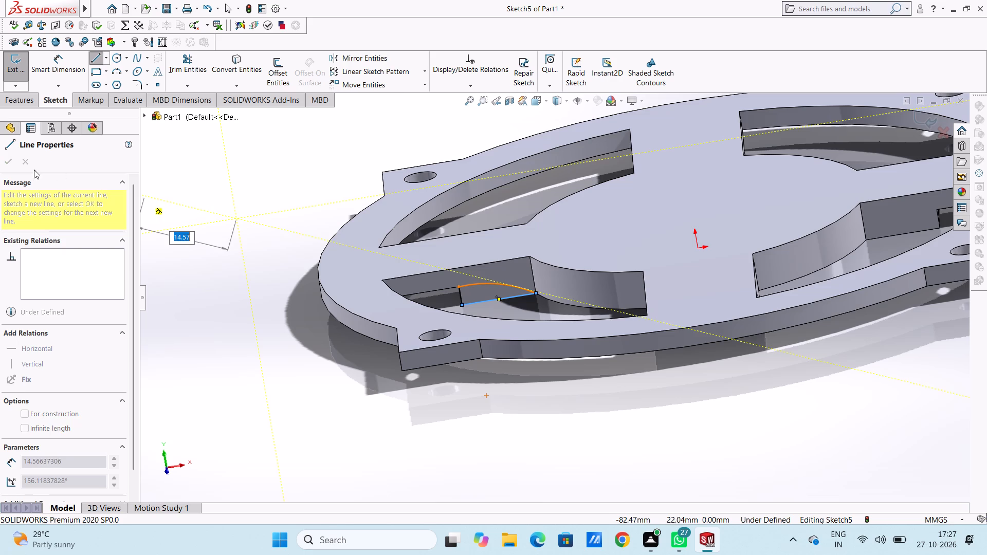
{"action": "right_click", "coordinate": [312, 172]}
{"action": "left_click", "coordinate": [323, 179]}
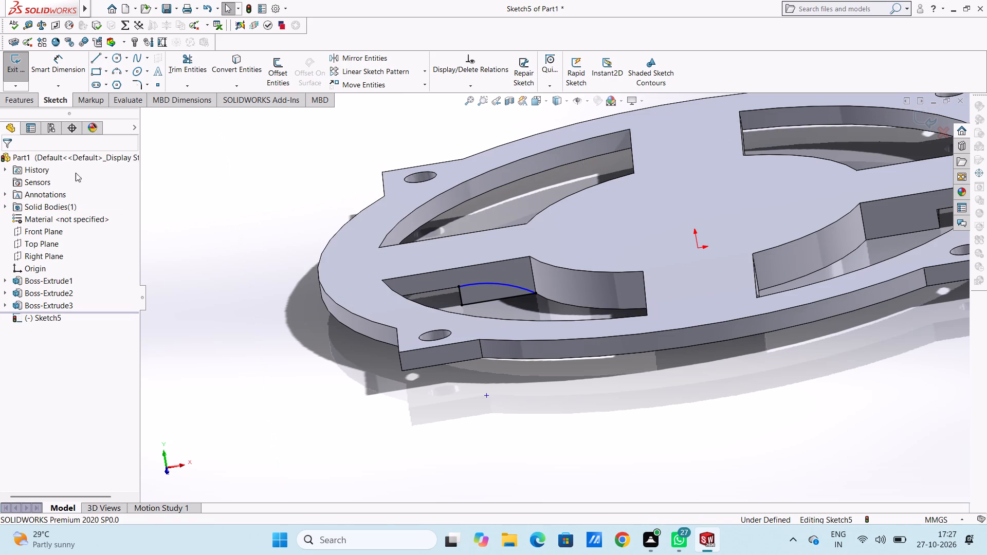
{"action": "left_click", "coordinate": [286, 213]}
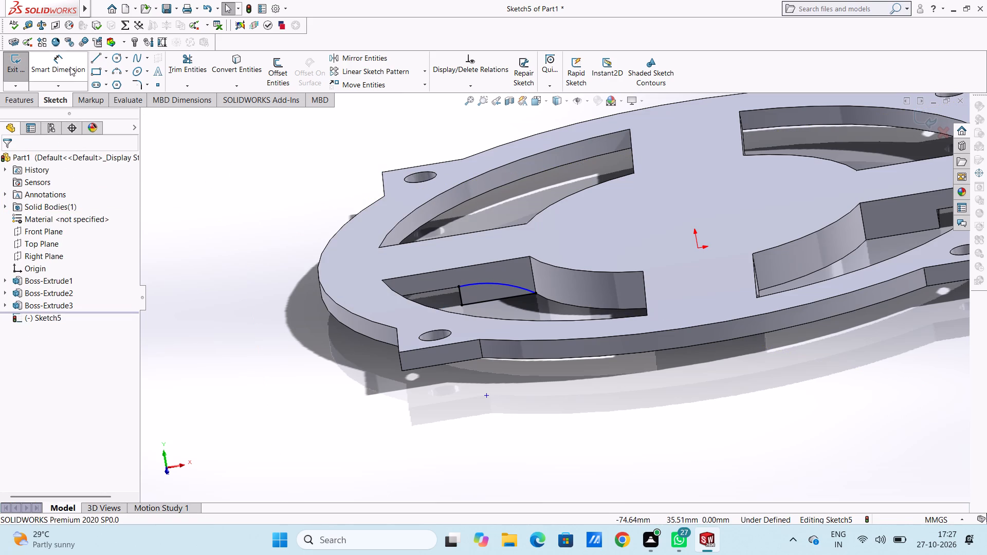
Add an 18 mm radius dimension to the arc of the arm block profile.
{"action": "left_click", "coordinate": [70, 67]}
{"action": "left_click", "coordinate": [485, 283]}
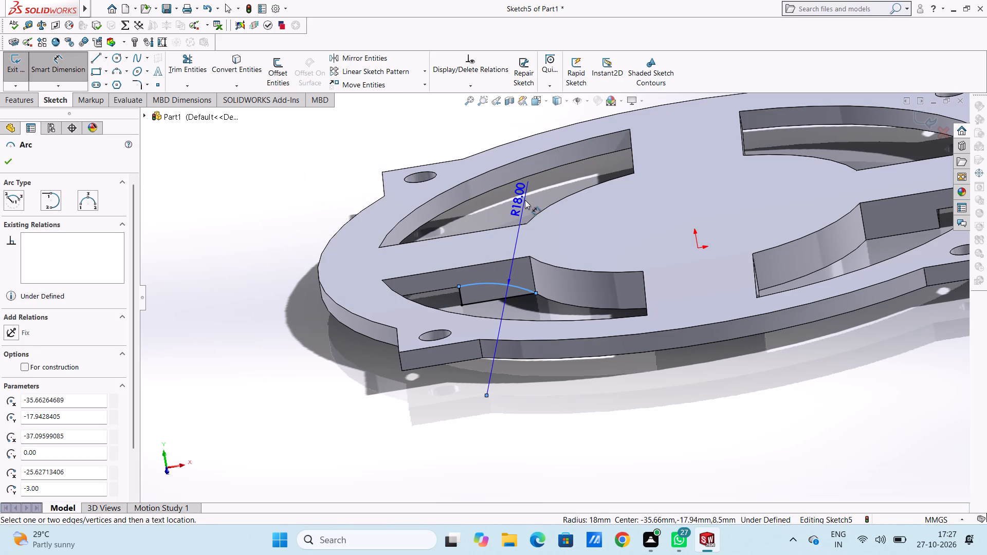
{"action": "left_click", "coordinate": [525, 200]}
{"action": "left_click", "coordinate": [484, 181]}
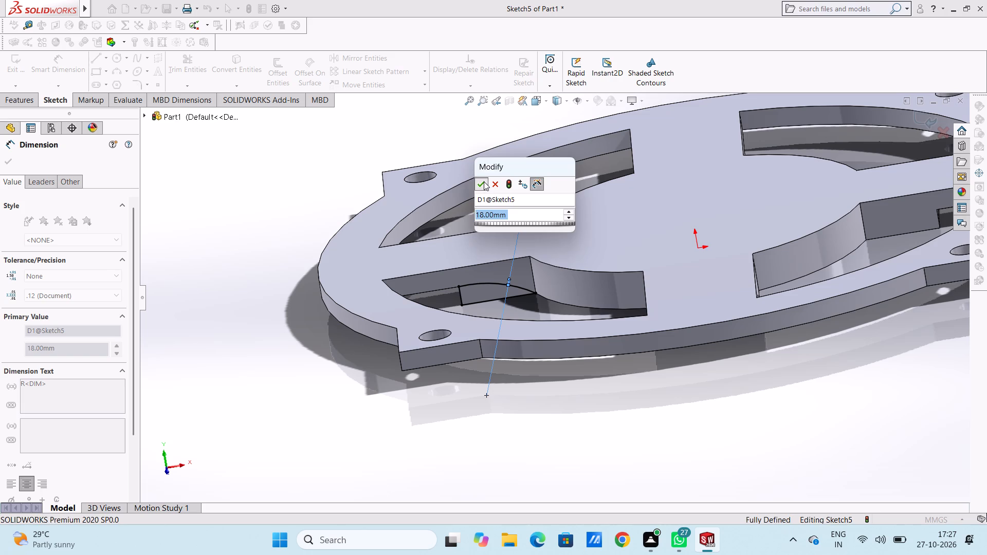
{"action": "left_click", "coordinate": [289, 212]}
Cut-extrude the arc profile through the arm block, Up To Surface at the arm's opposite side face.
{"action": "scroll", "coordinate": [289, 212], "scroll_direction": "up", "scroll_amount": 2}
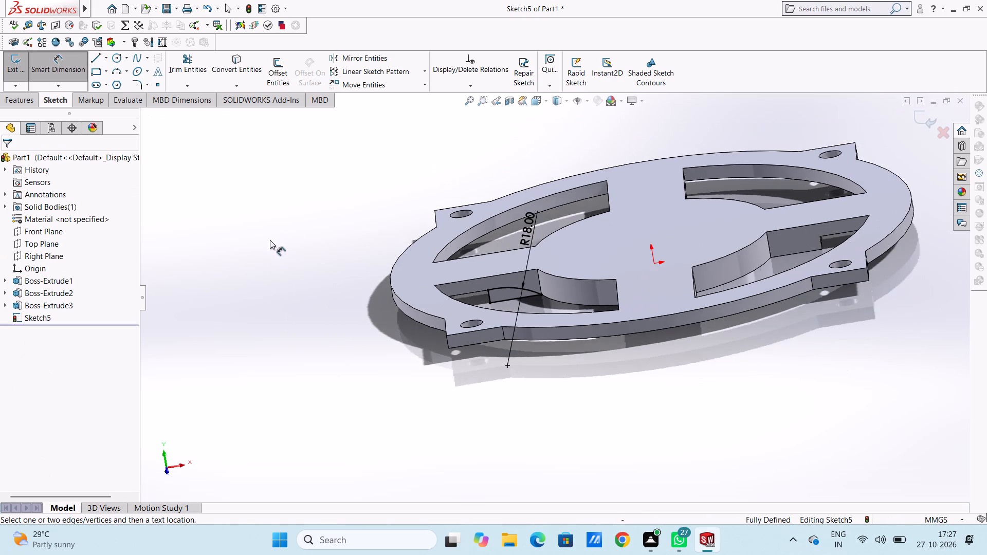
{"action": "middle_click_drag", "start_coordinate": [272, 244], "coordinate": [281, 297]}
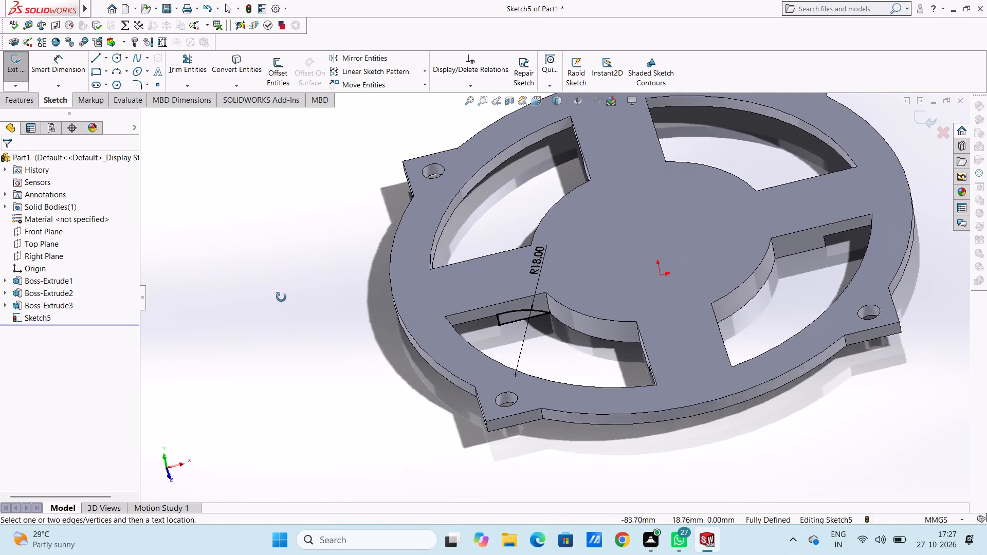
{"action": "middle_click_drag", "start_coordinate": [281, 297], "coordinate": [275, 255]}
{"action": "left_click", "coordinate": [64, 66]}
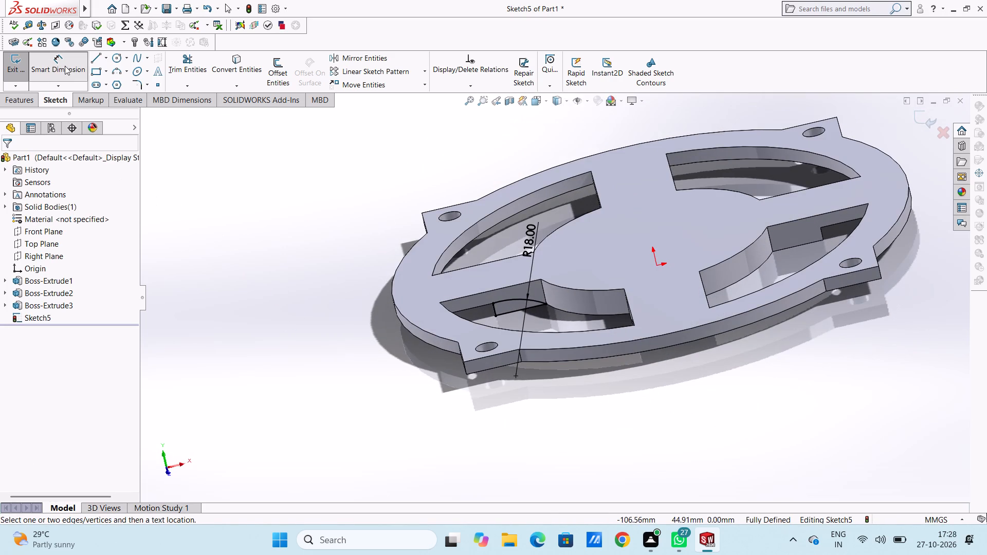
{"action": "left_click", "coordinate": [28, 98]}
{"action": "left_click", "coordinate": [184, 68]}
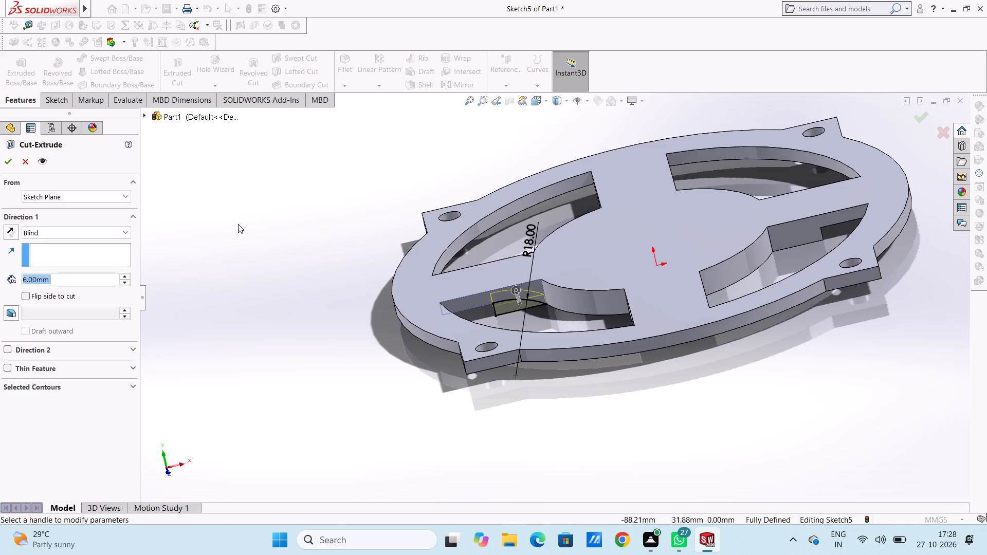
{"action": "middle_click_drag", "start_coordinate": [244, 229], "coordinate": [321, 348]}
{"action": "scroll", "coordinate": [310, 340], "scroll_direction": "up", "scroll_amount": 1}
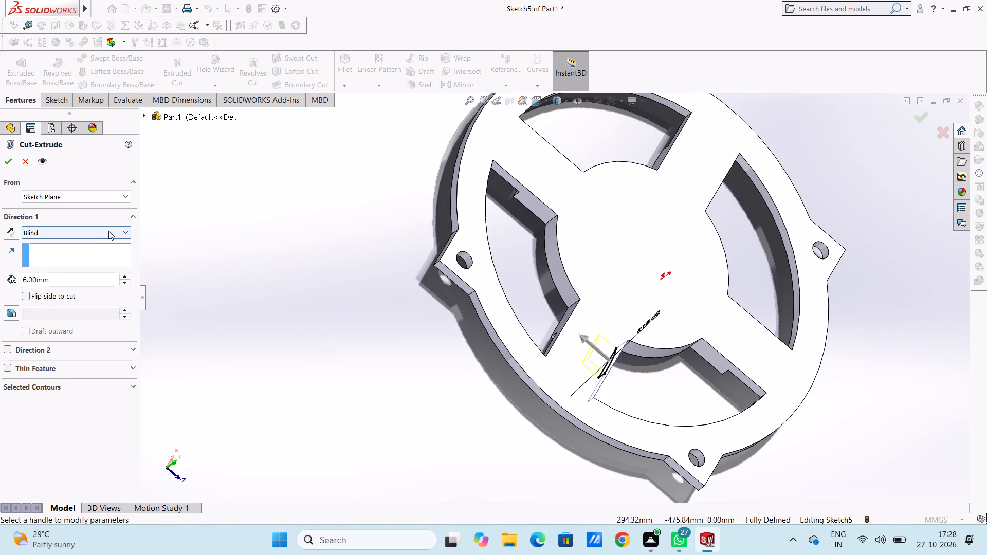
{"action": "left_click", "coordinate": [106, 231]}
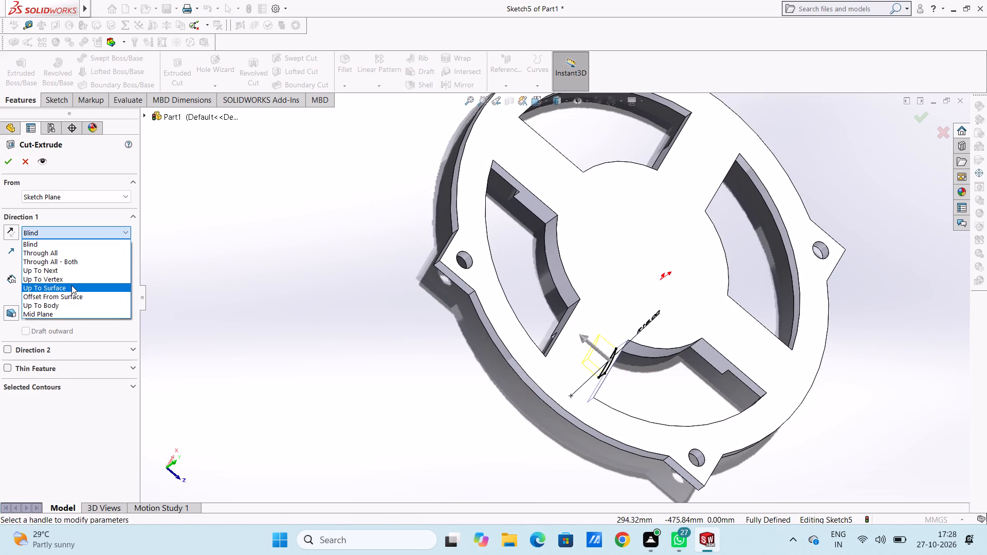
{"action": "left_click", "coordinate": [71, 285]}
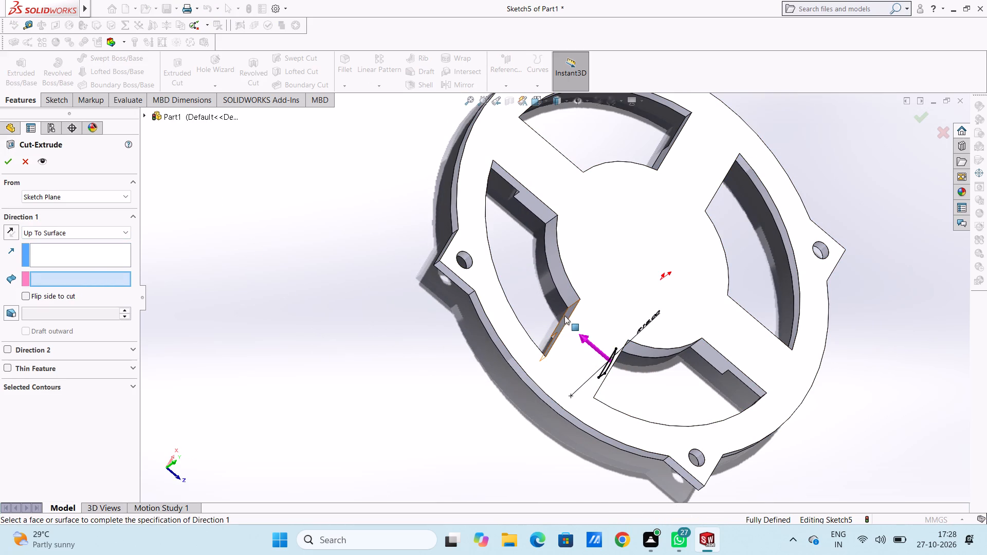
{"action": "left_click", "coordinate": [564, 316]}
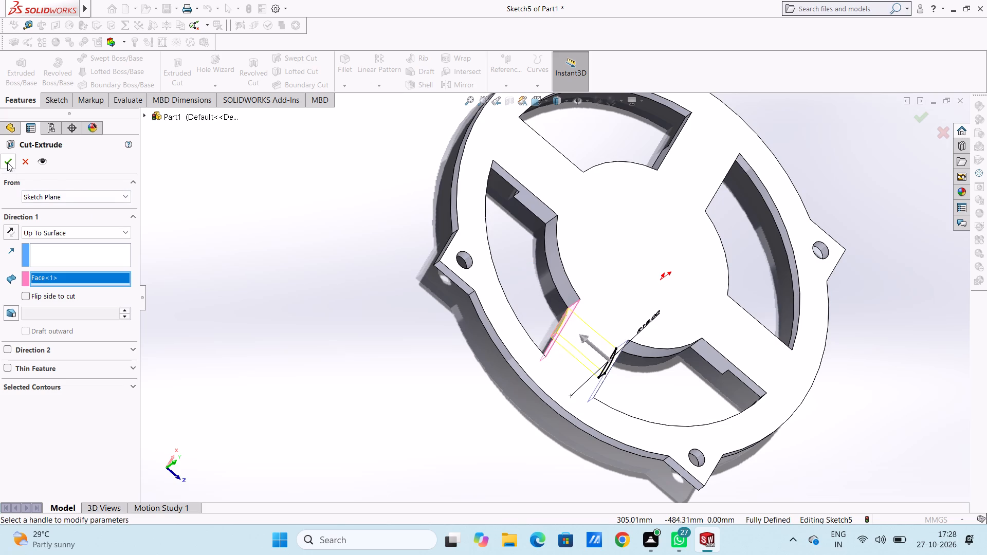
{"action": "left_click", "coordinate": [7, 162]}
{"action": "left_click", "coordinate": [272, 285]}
Examine the arc cut in the arm block and the other three arms from several angles.
{"action": "middle_click_drag", "start_coordinate": [302, 325], "coordinate": [281, 298]}
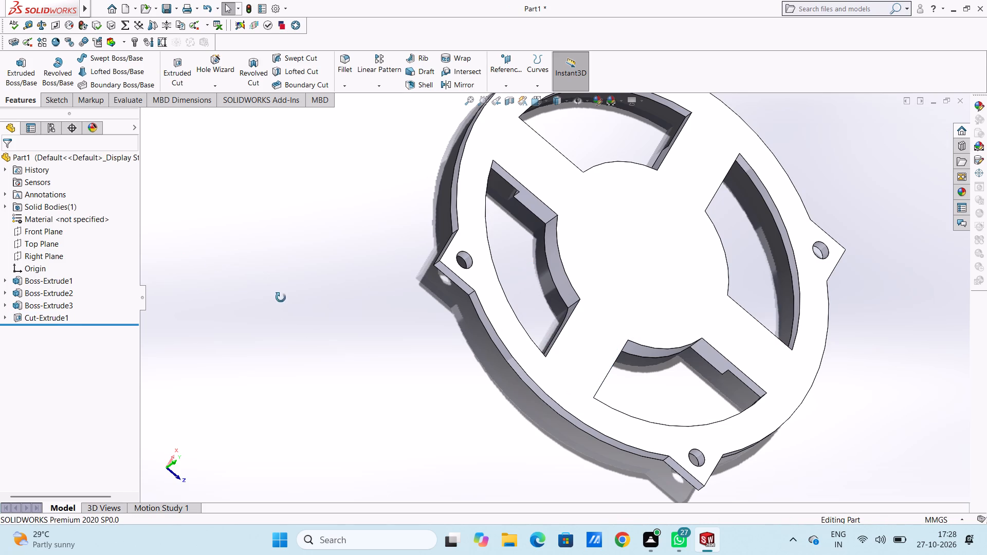
{"action": "middle_click_drag", "start_coordinate": [281, 298], "coordinate": [250, 220]}
{"action": "scroll", "coordinate": [320, 322], "scroll_direction": "up", "scroll_amount": 1}
{"action": "middle_click_drag", "start_coordinate": [320, 322], "coordinate": [304, 311]}
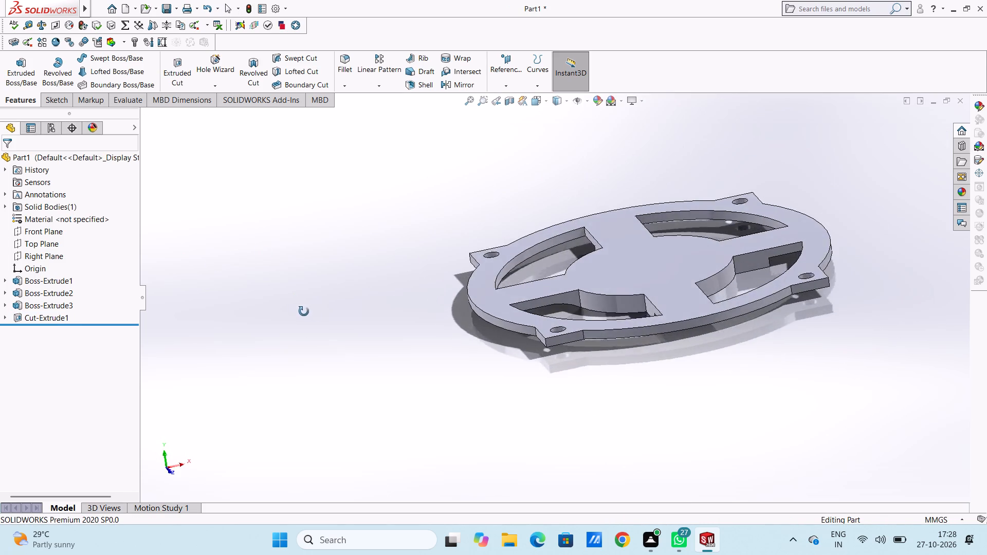
{"action": "middle_click_drag", "start_coordinate": [304, 311], "coordinate": [433, 391]}
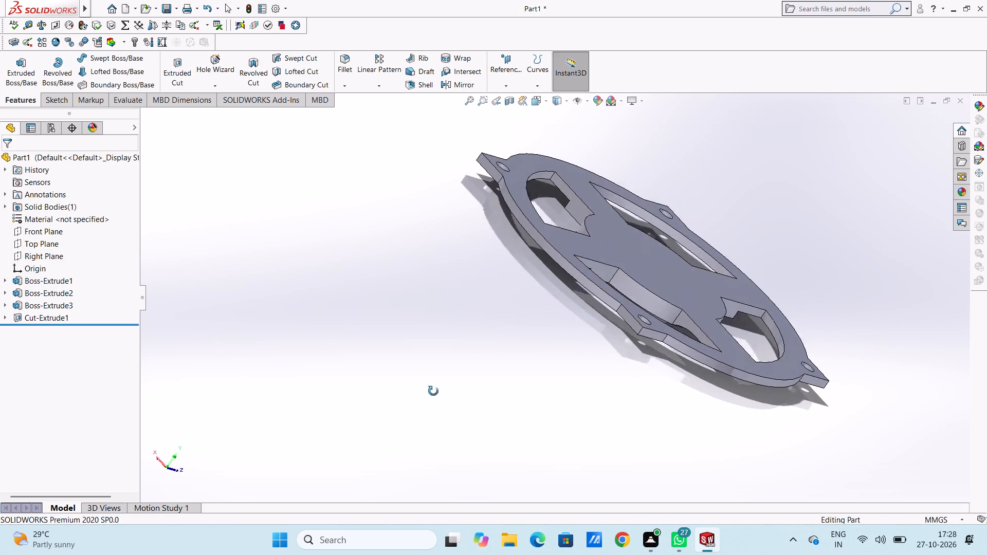
{"action": "middle_click_drag", "start_coordinate": [433, 391], "coordinate": [433, 394]}
{"action": "middle_click_drag", "start_coordinate": [426, 361], "coordinate": [431, 398]}
{"action": "middle_click_drag", "start_coordinate": [396, 322], "coordinate": [377, 336]}
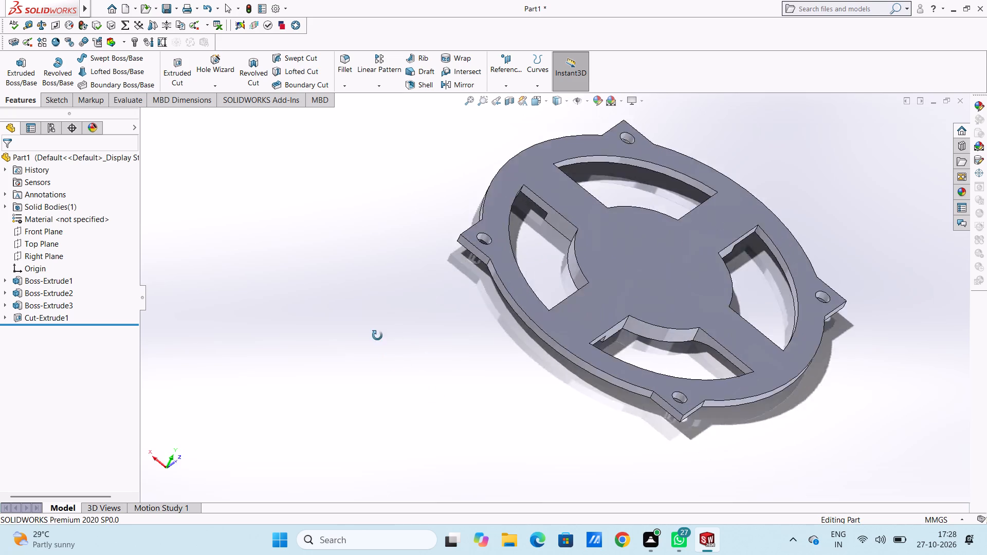
{"action": "middle_click_drag", "start_coordinate": [377, 336], "coordinate": [337, 304]}
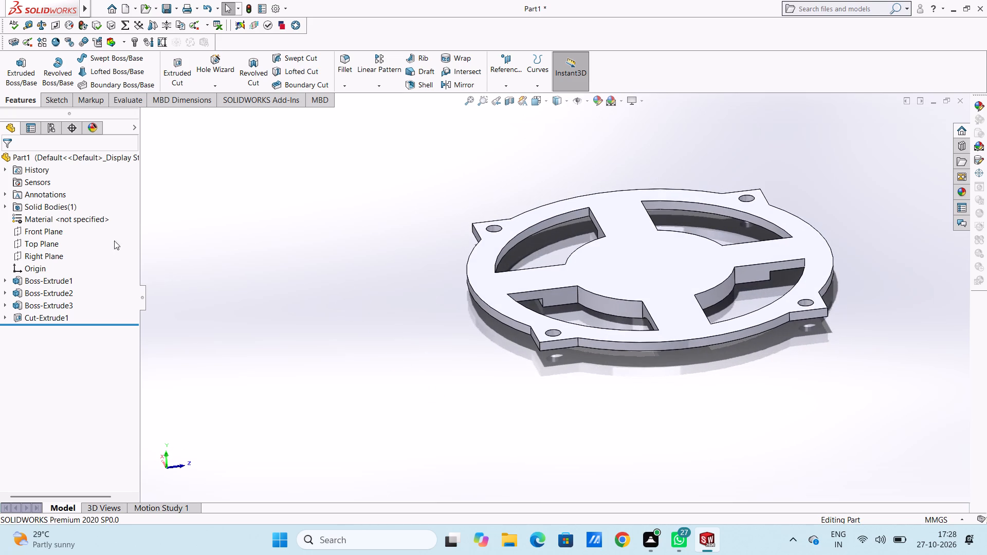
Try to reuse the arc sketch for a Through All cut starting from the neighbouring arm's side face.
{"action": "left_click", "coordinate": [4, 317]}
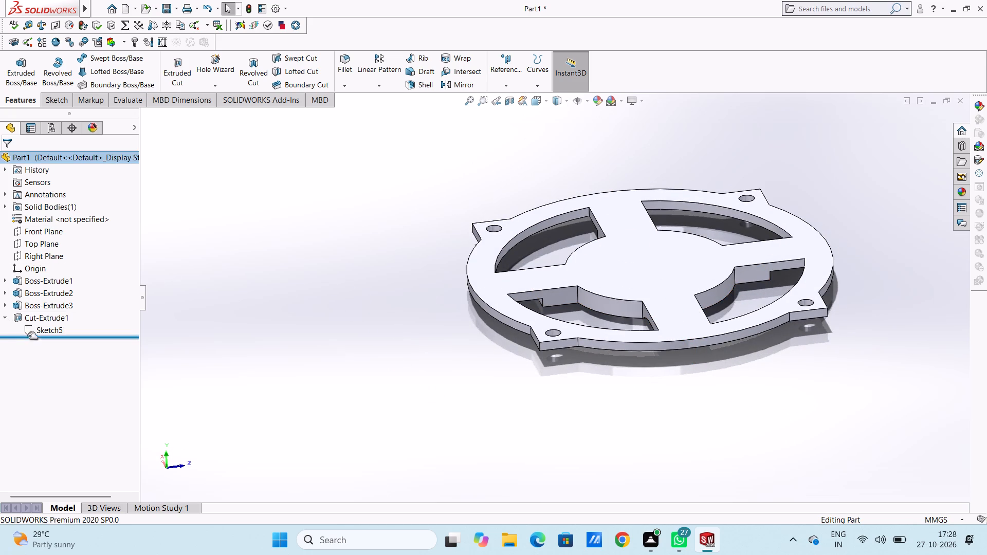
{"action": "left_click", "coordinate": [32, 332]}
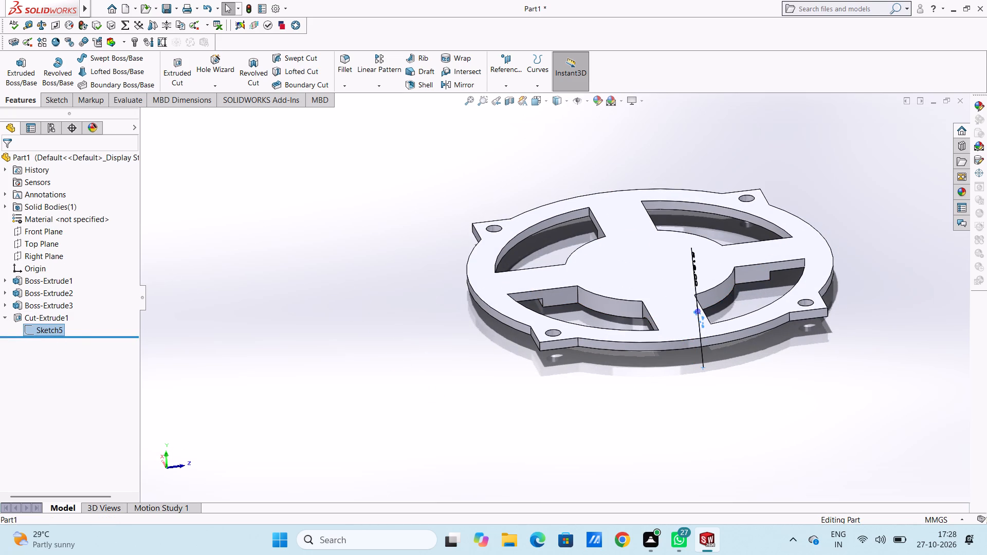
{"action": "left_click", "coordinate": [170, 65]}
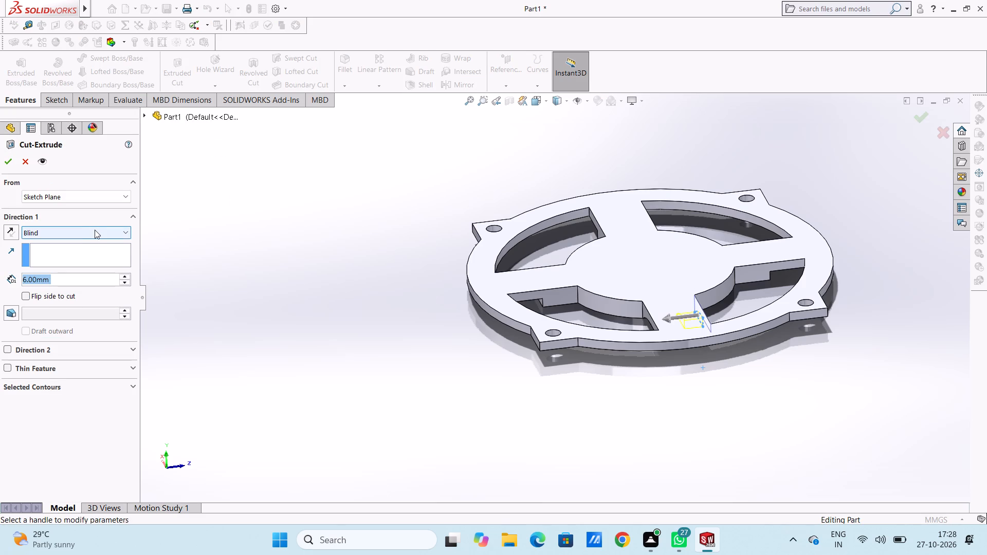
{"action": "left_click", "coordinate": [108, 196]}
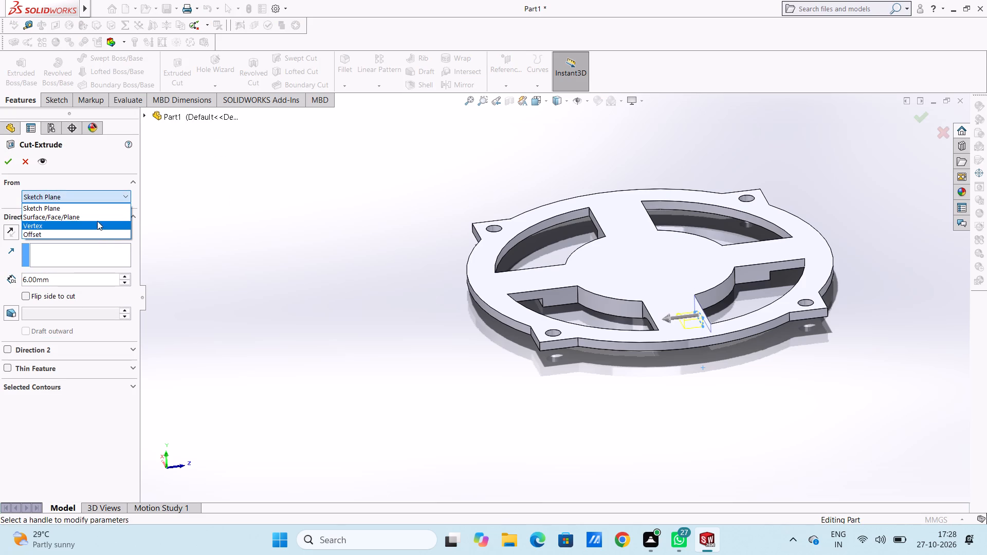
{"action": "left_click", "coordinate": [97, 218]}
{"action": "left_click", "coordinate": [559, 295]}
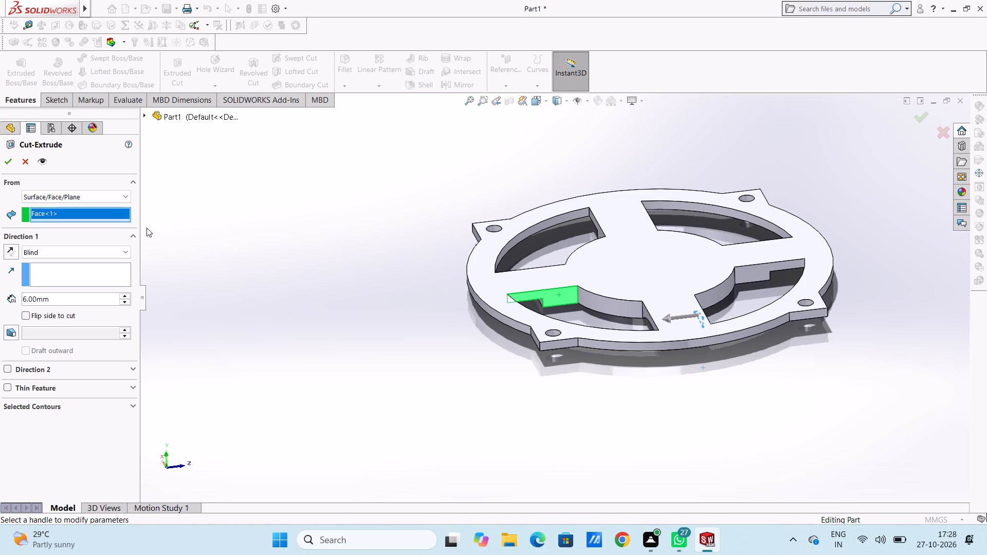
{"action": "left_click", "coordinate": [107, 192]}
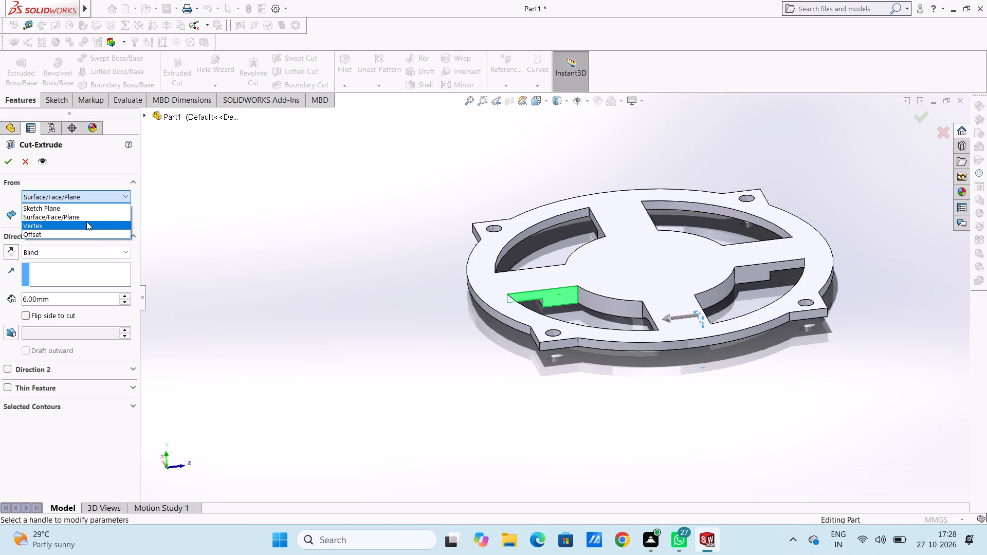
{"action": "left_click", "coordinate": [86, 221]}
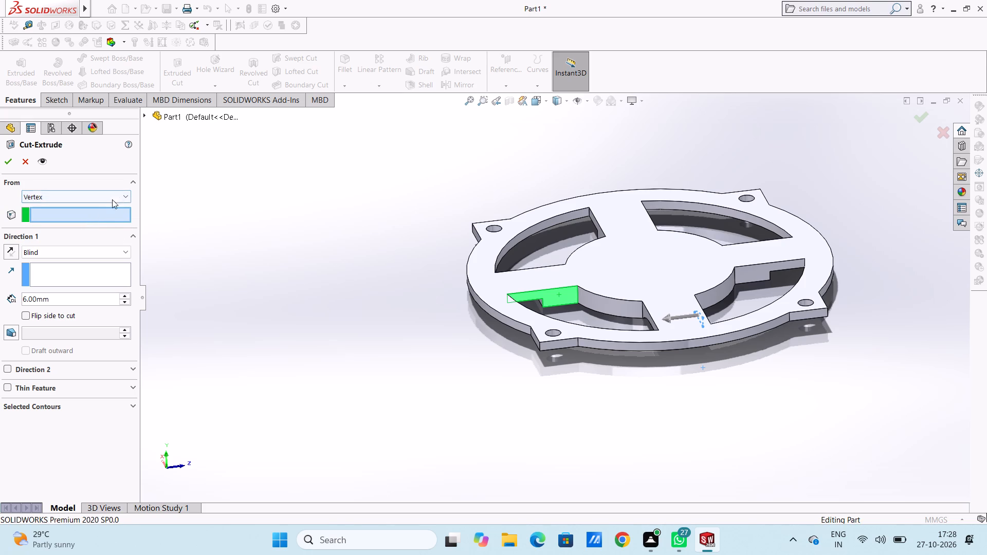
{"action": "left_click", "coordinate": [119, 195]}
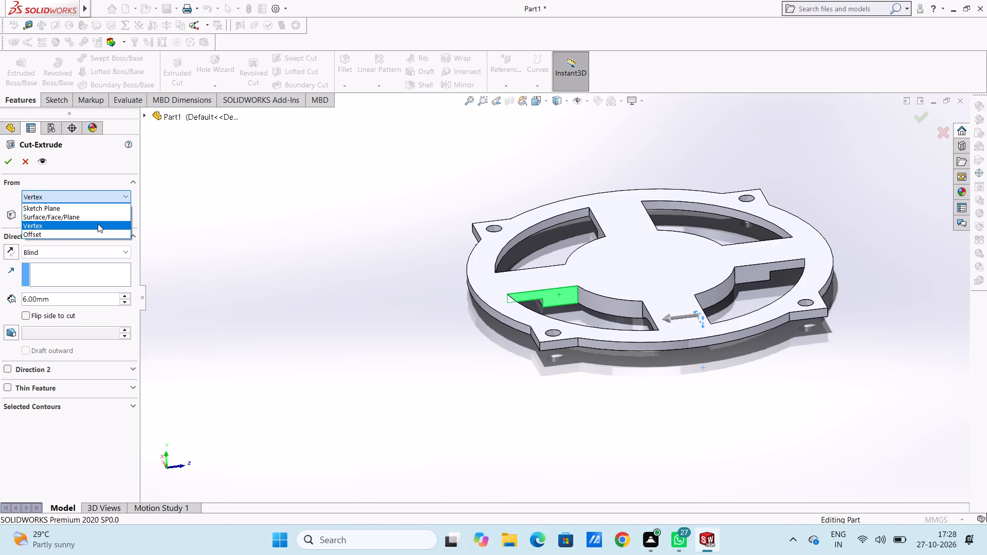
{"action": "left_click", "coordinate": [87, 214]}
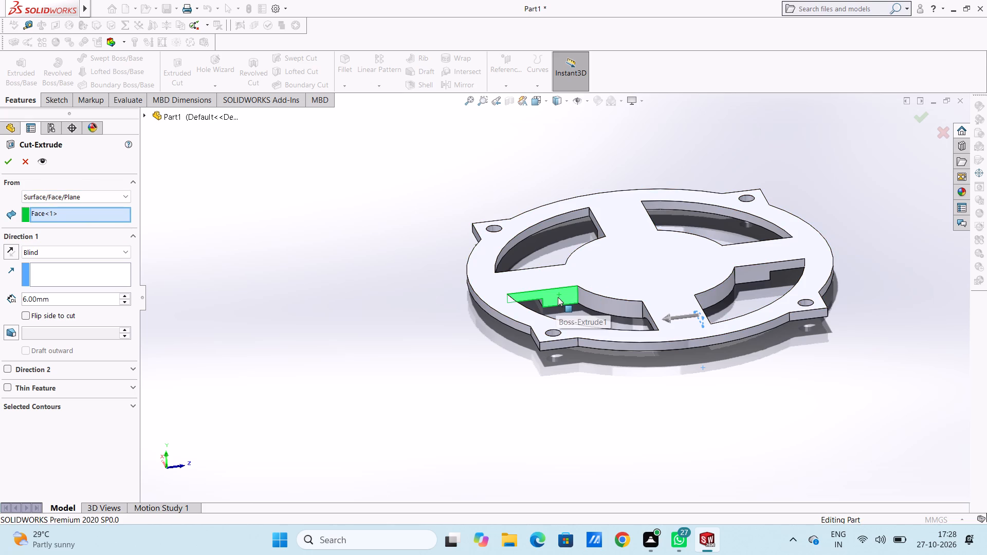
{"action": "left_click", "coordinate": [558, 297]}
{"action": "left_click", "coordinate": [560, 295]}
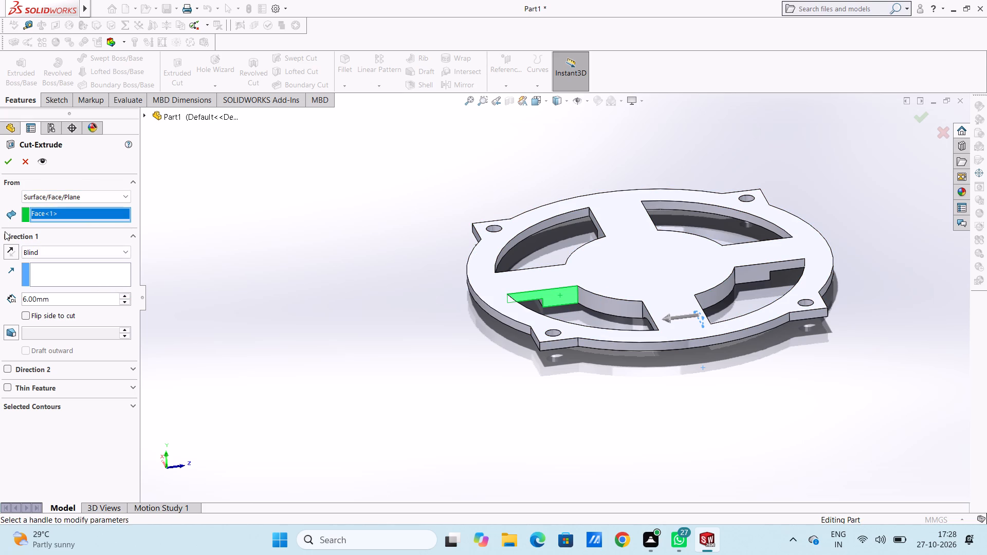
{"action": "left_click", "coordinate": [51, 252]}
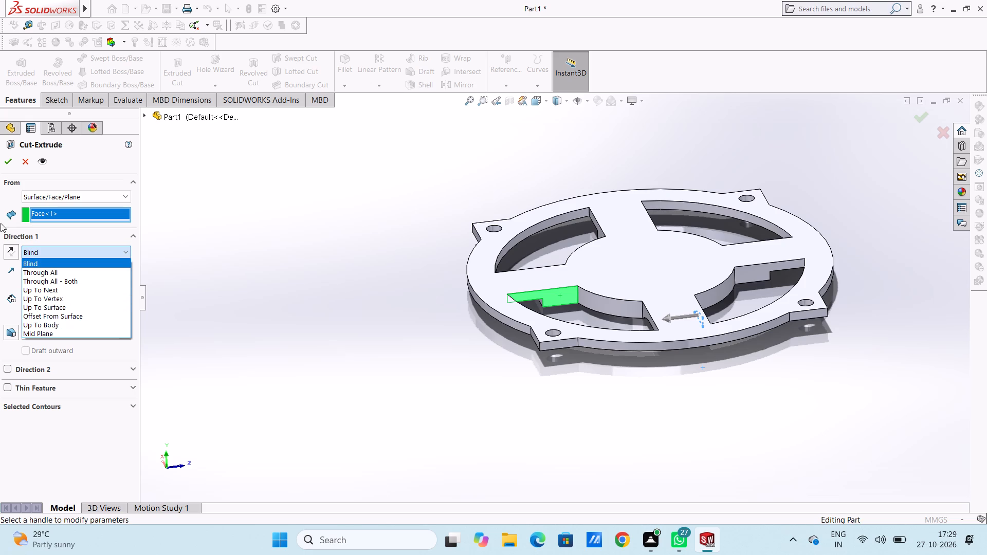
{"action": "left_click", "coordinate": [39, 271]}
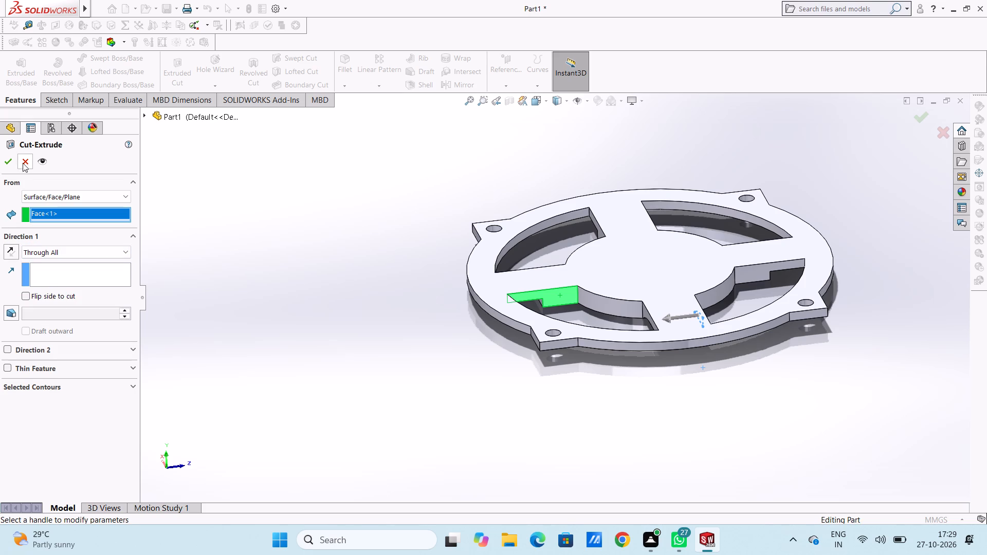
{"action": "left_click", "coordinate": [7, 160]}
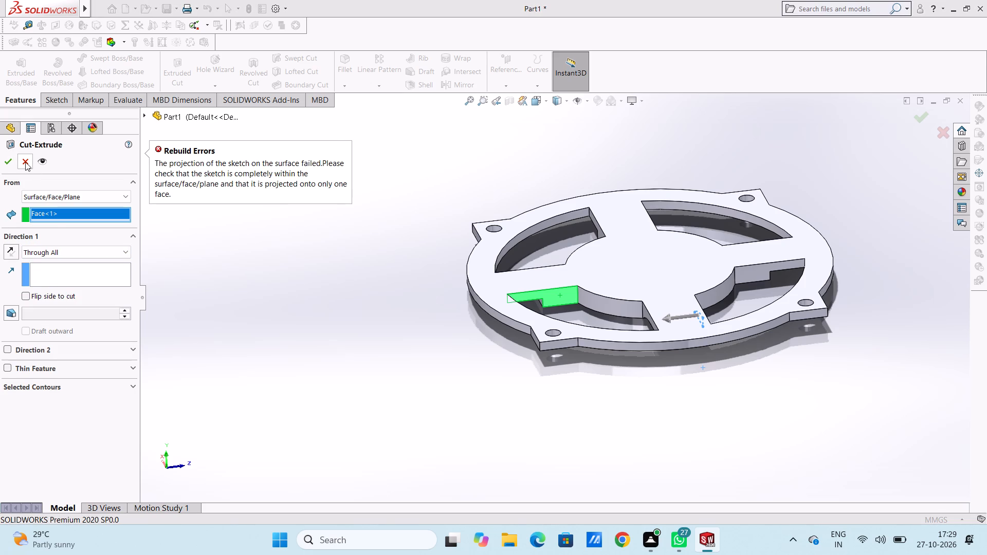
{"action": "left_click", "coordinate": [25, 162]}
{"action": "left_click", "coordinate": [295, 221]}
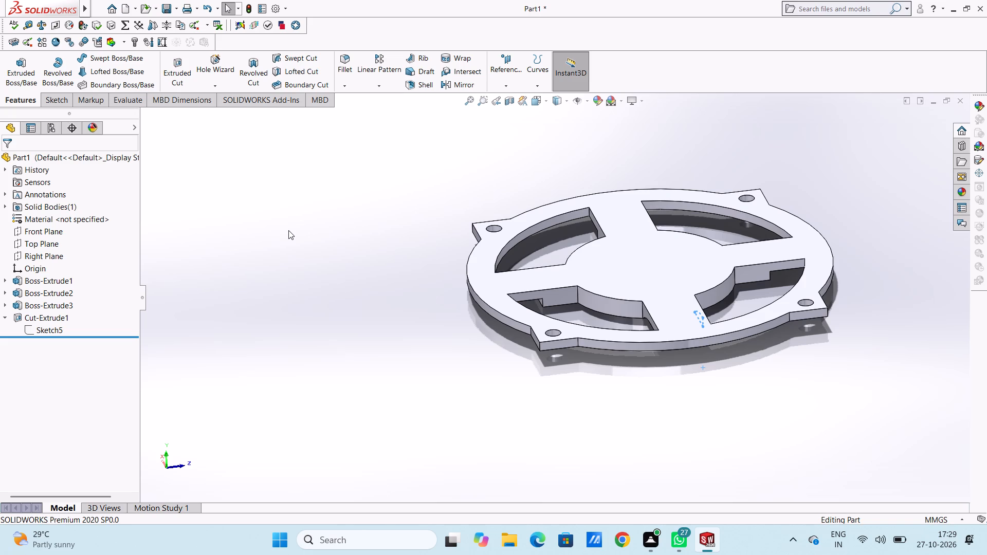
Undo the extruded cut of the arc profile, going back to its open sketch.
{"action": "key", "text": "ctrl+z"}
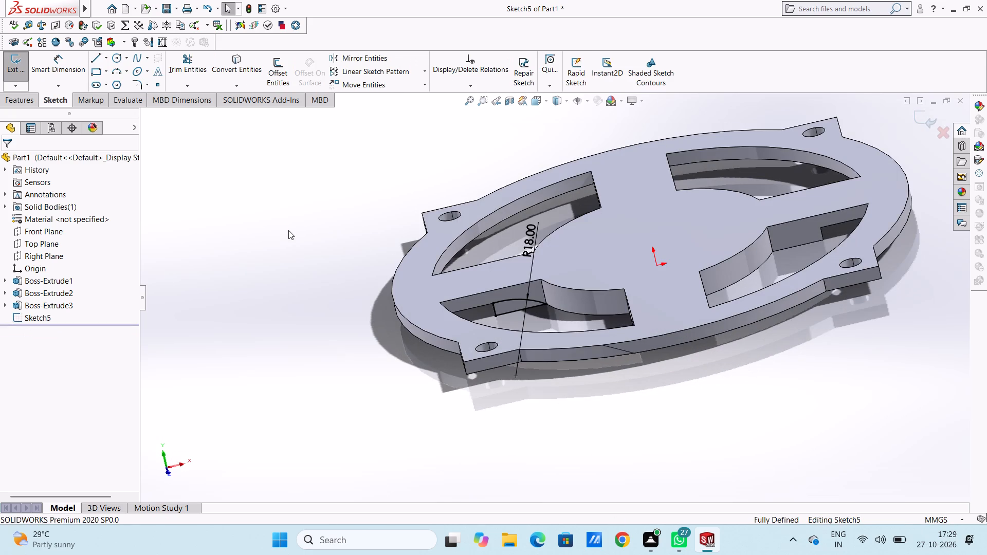
Cut-extrude the R18 arc profile through the arm block, Up To Surface at the arm's opposite side face.
{"action": "left_click", "coordinate": [27, 102]}
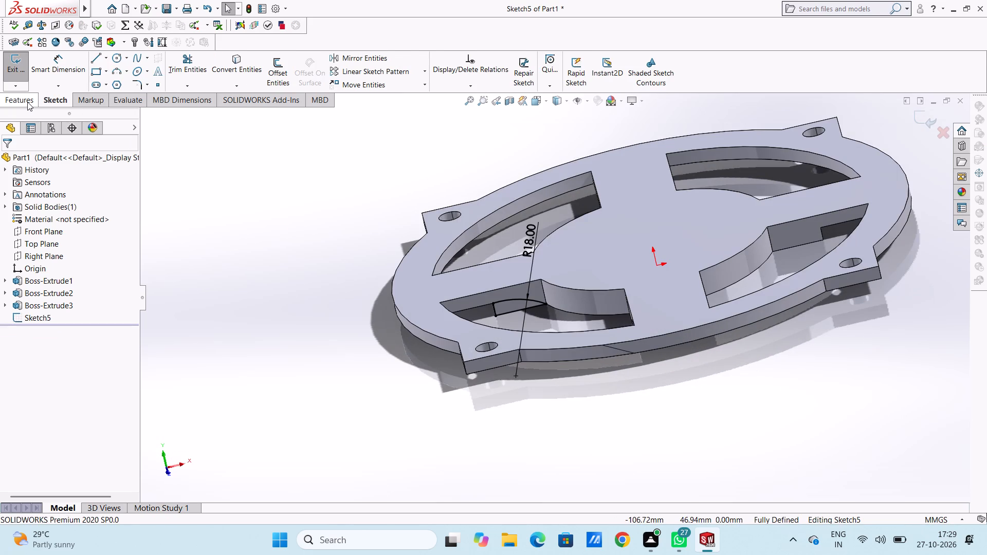
{"action": "left_click", "coordinate": [174, 70]}
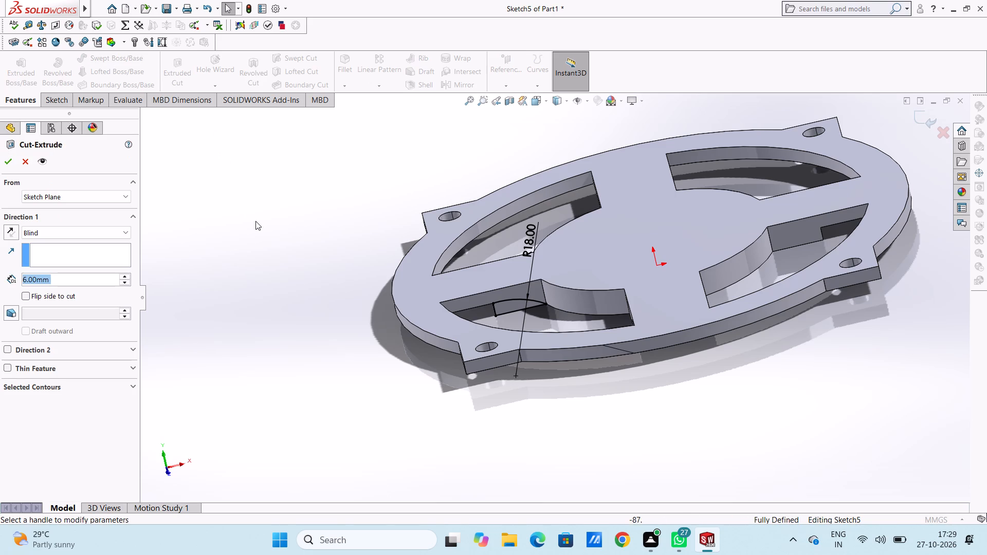
{"action": "middle_click_drag", "start_coordinate": [300, 223], "coordinate": [387, 346]}
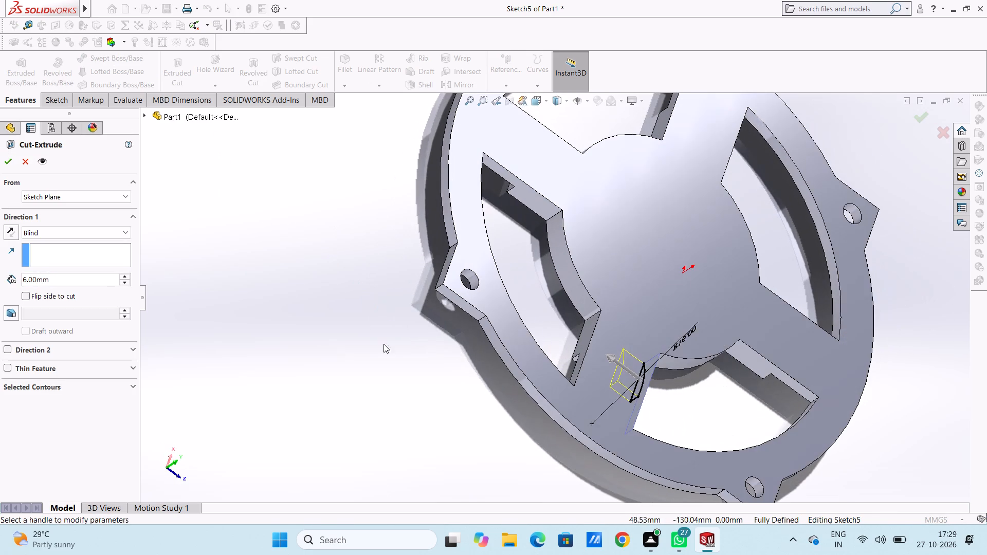
{"action": "left_click", "coordinate": [81, 230]}
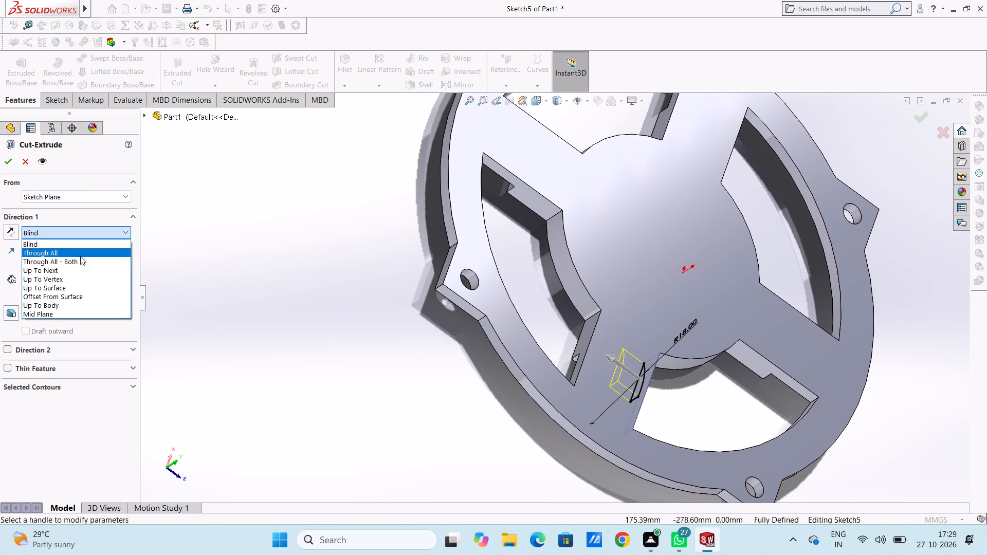
{"action": "left_click", "coordinate": [76, 290]}
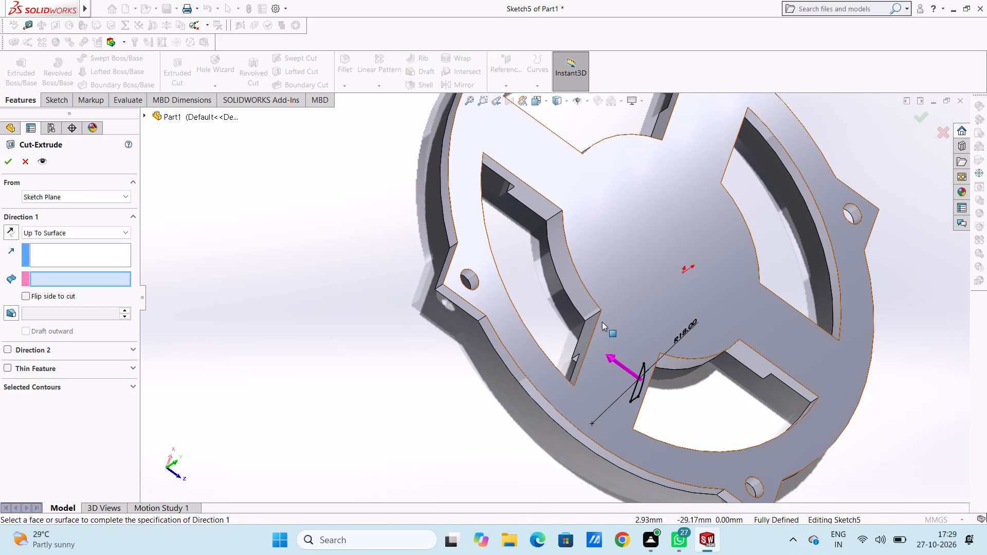
{"action": "left_click", "coordinate": [590, 332]}
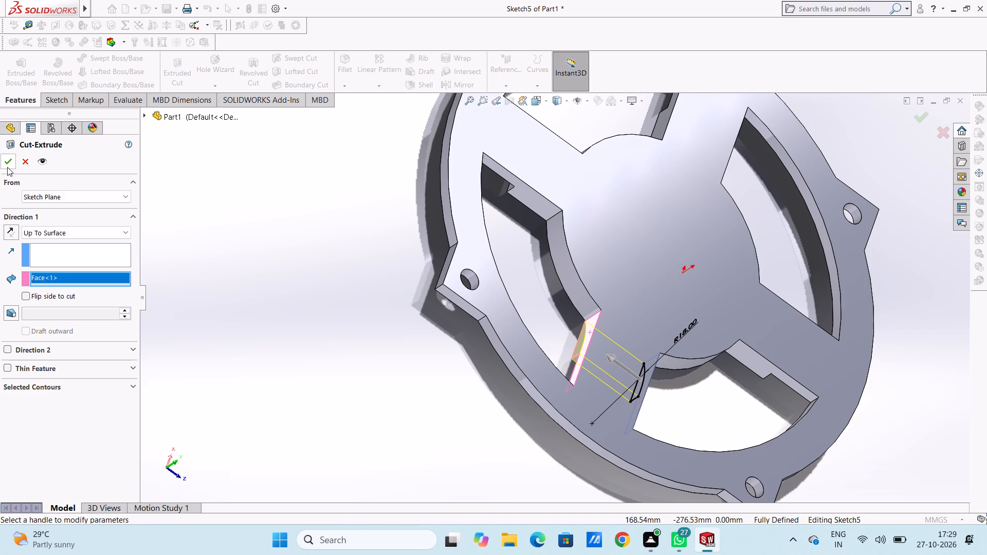
{"action": "left_click", "coordinate": [7, 167]}
{"action": "left_click", "coordinate": [272, 245]}
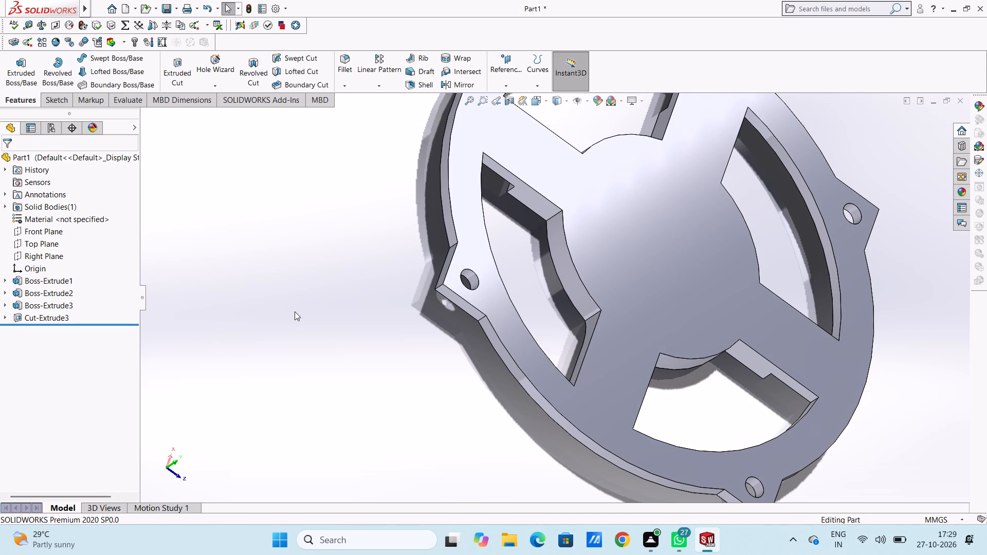
Examine the arm's arc cut from several angles and highlight the sketch it was cut from.
{"action": "scroll", "coordinate": [295, 311], "scroll_direction": "up", "scroll_amount": 2}
{"action": "middle_click_drag", "start_coordinate": [327, 353], "coordinate": [277, 207]}
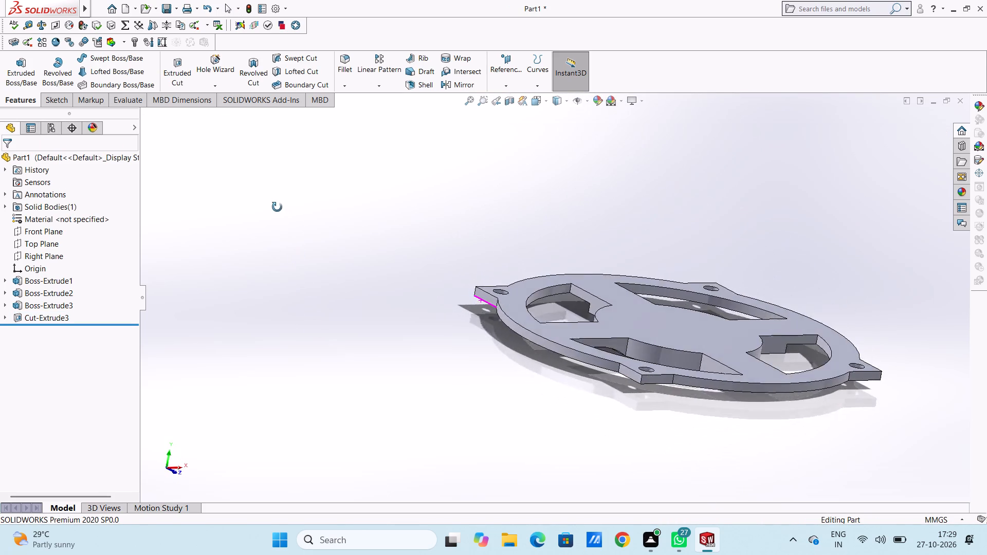
{"action": "middle_click_drag", "start_coordinate": [277, 207], "coordinate": [275, 263]}
{"action": "middle_click_drag", "start_coordinate": [289, 259], "coordinate": [270, 217]}
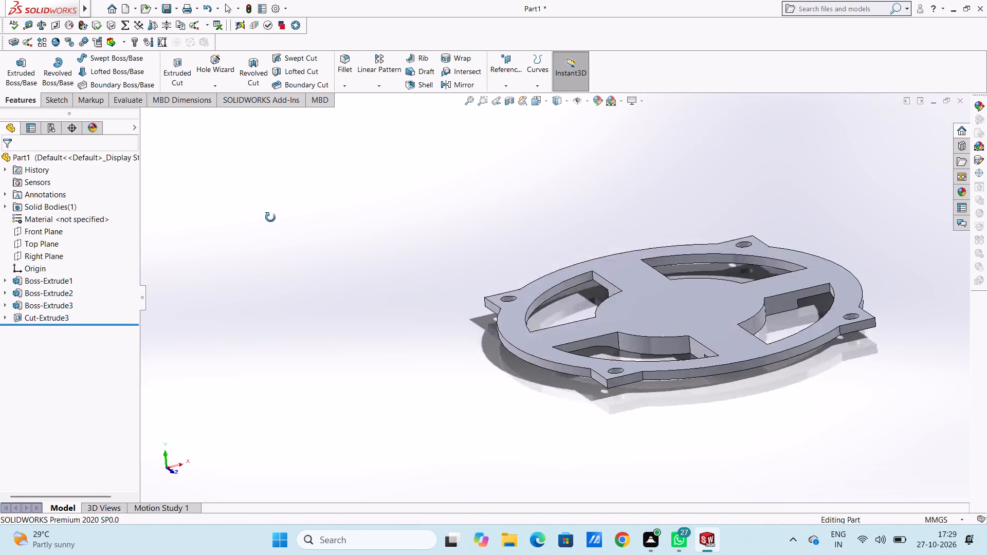
{"action": "middle_click_drag", "start_coordinate": [270, 217], "coordinate": [257, 202]}
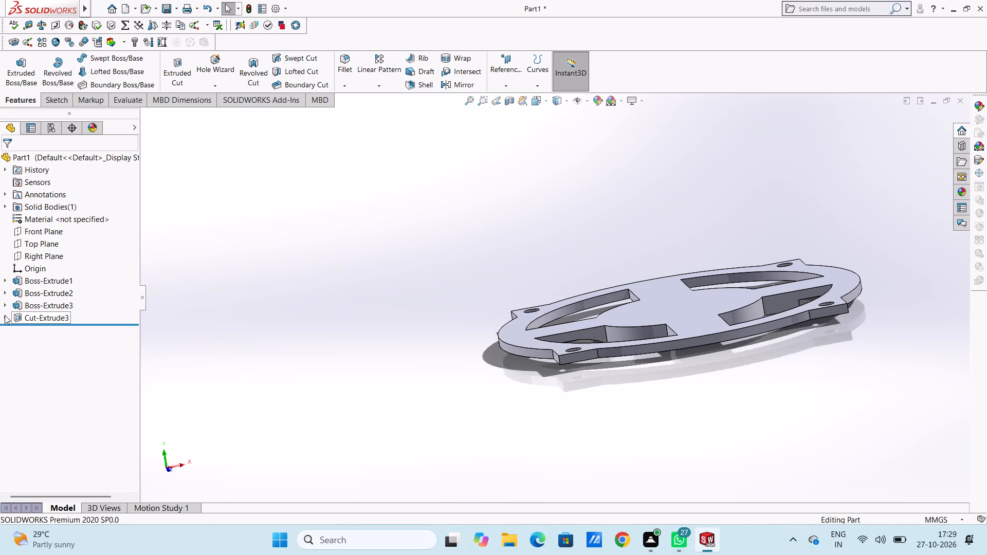
{"action": "left_click", "coordinate": [4, 314]}
{"action": "left_click", "coordinate": [48, 330]}
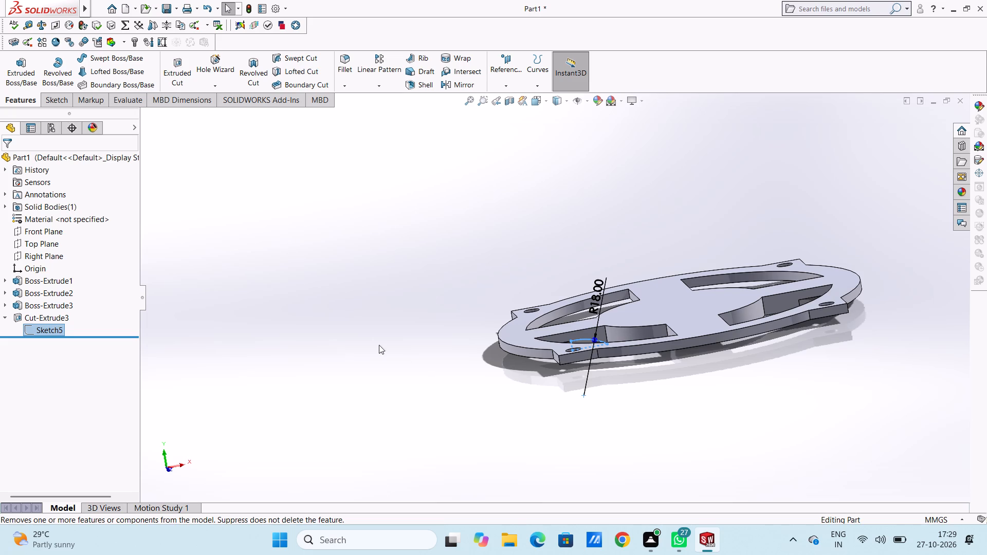
{"action": "left_click", "coordinate": [229, 263]}
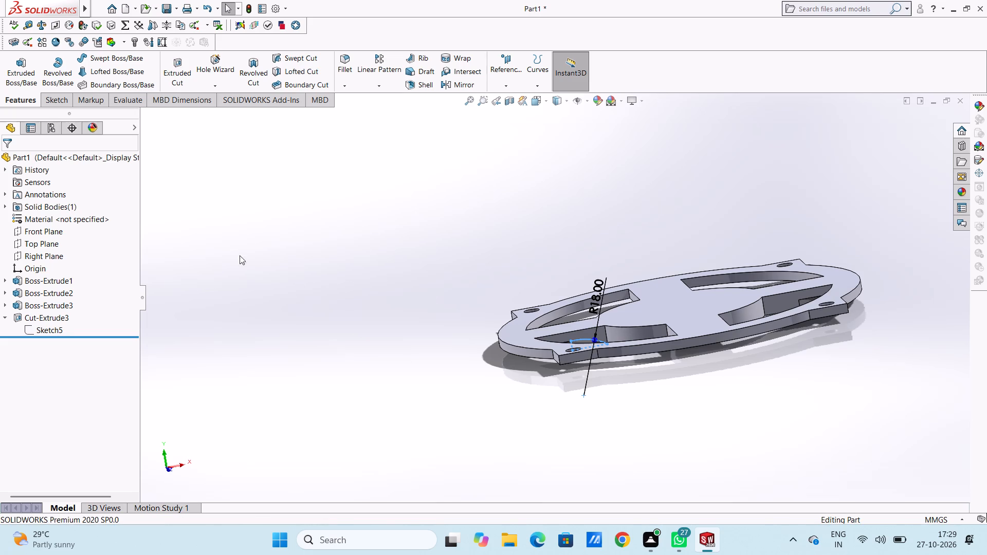
On the neighbouring arm's side face, sketch an 18 mm radius three-point arc from the block's upper corner to its lower corner beside the disc.
{"action": "middle_click_drag", "start_coordinate": [245, 233], "coordinate": [393, 314]}
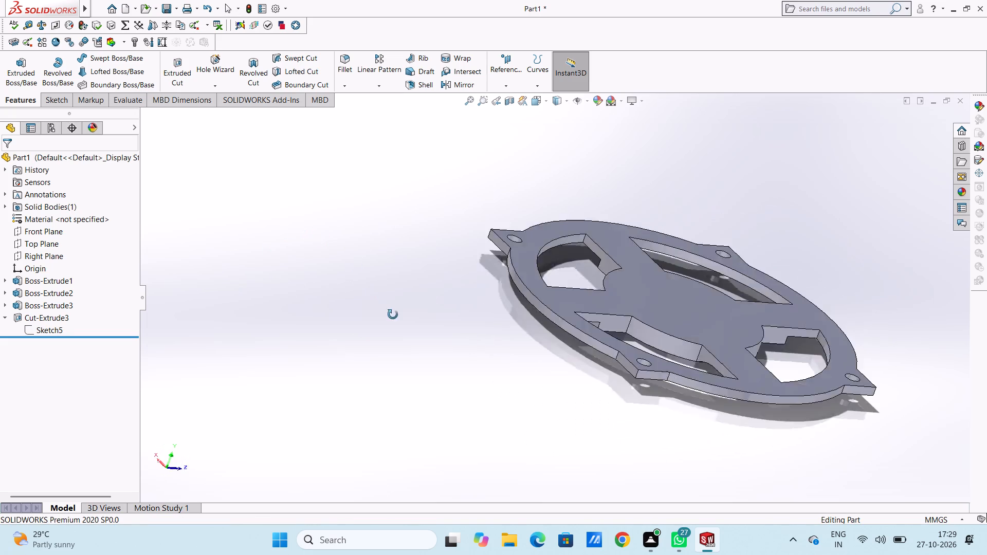
{"action": "middle_click_drag", "start_coordinate": [393, 314], "coordinate": [318, 301]}
{"action": "scroll", "coordinate": [620, 390], "scroll_direction": "down", "scroll_amount": 3}
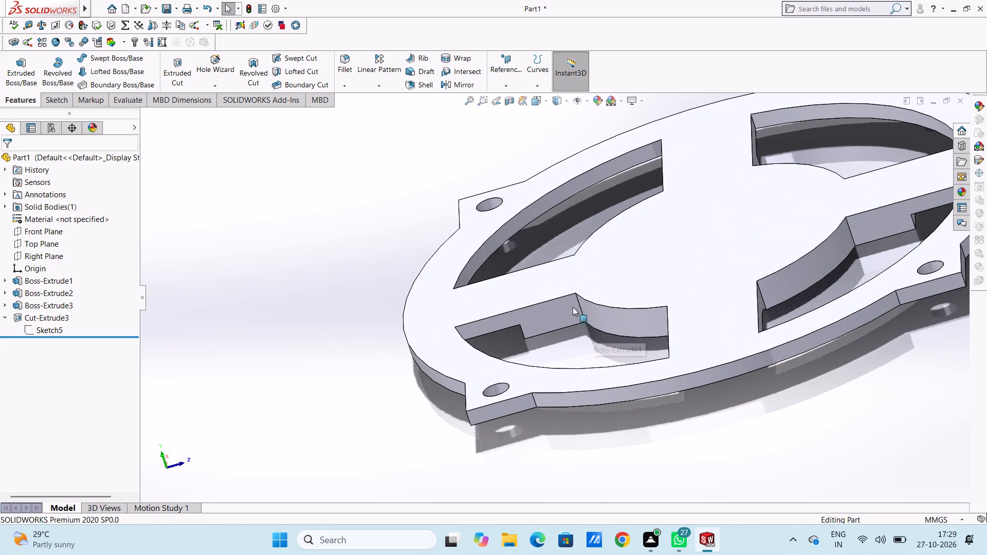
{"action": "left_click", "coordinate": [544, 312]}
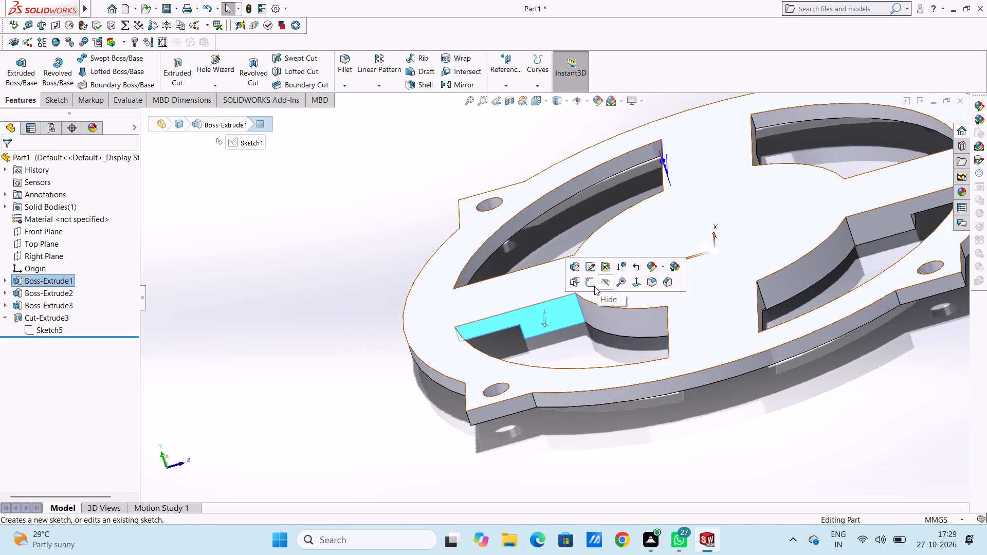
{"action": "left_click", "coordinate": [590, 285]}
{"action": "left_click", "coordinate": [565, 332]}
{"action": "scroll", "coordinate": [570, 340], "scroll_direction": "down", "scroll_amount": 2}
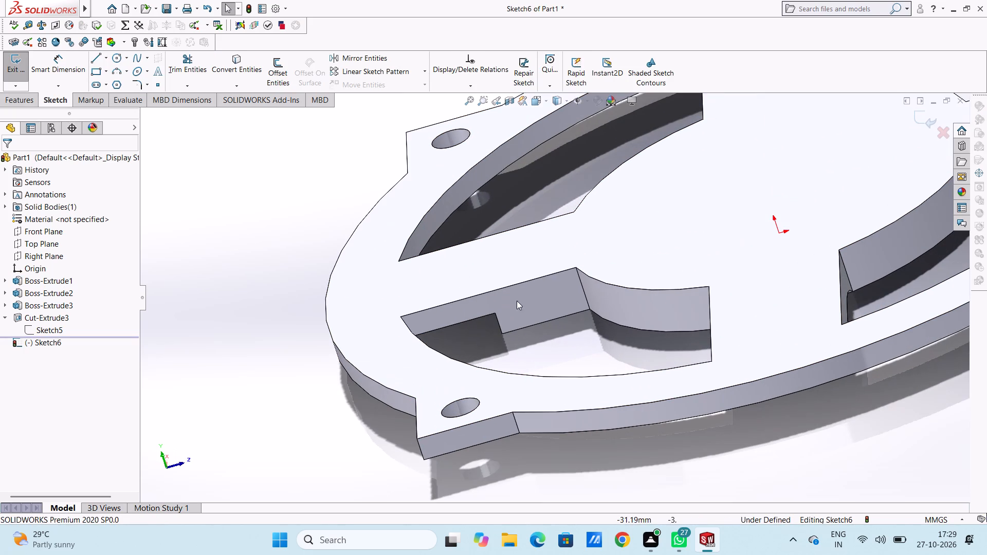
{"action": "left_click", "coordinate": [116, 71]}
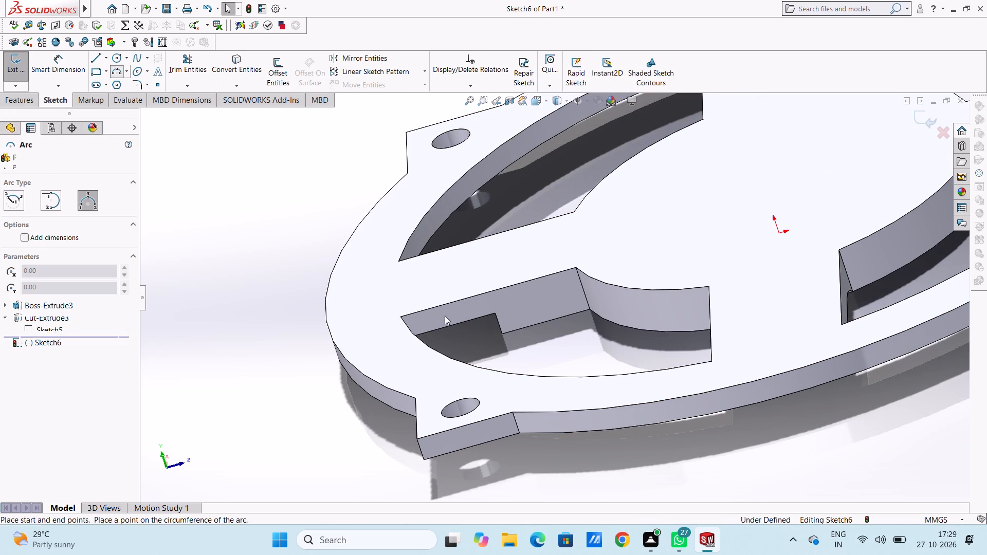
{"action": "left_click", "coordinate": [496, 313]}
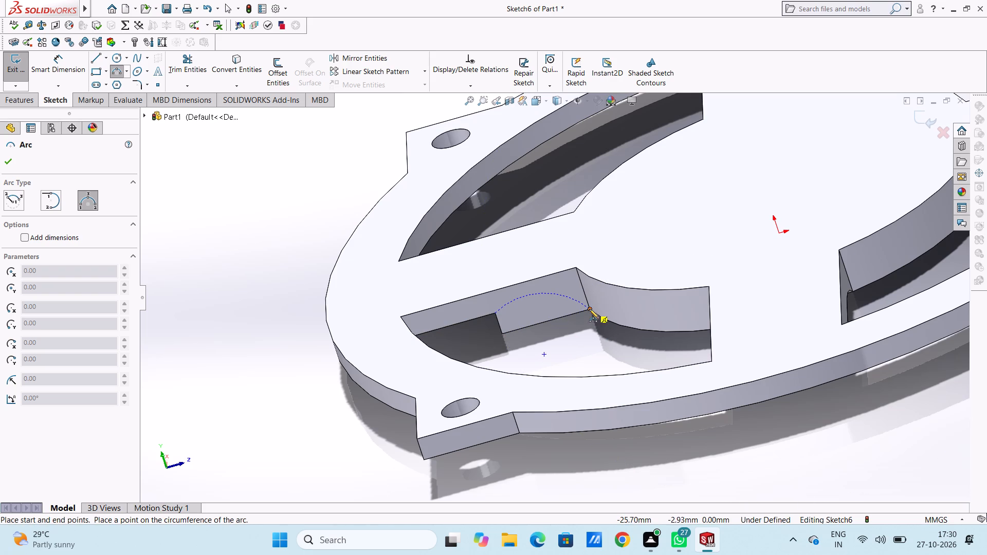
{"action": "left_click", "coordinate": [589, 309]}
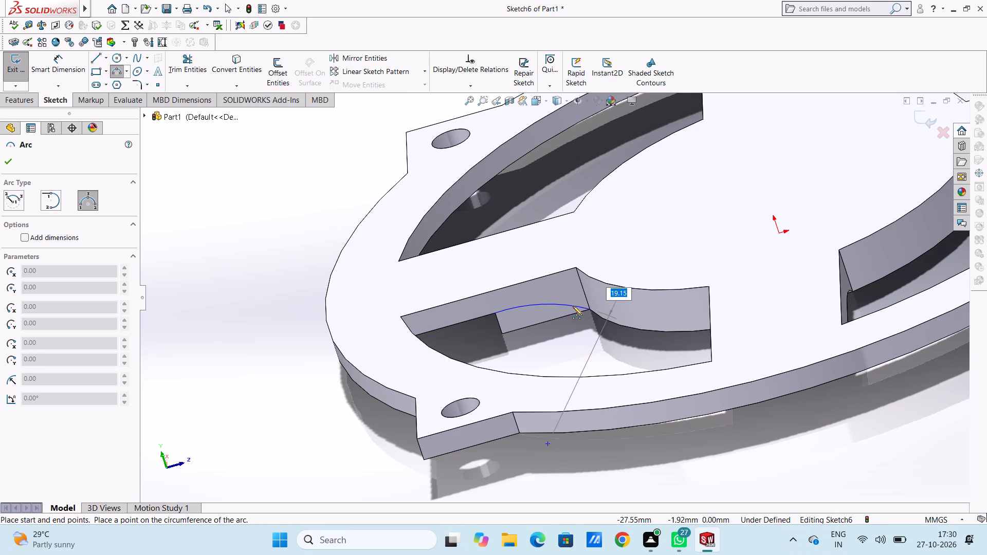
{"action": "type", "text": "18"}
{"action": "key", "text": "Return"}
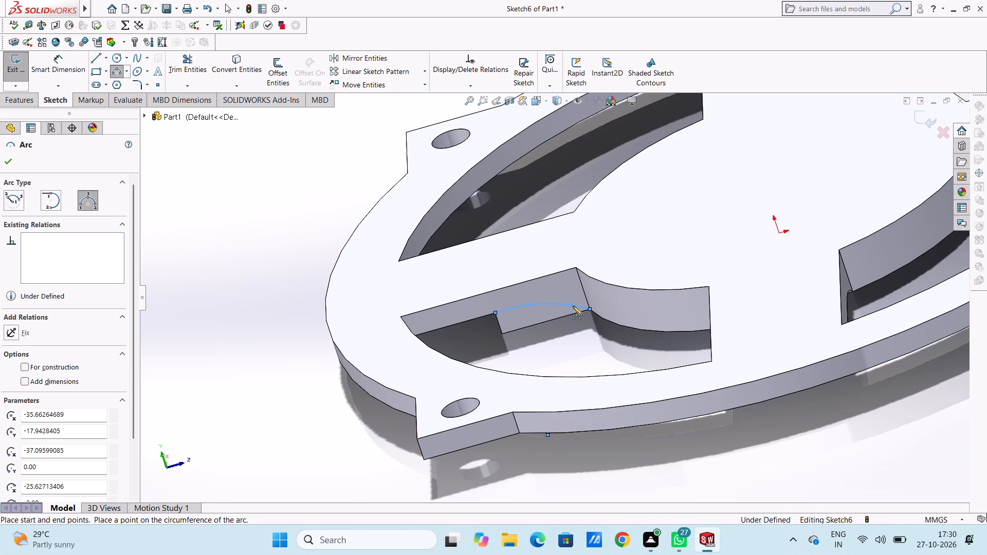
{"action": "left_click", "coordinate": [7, 159]}
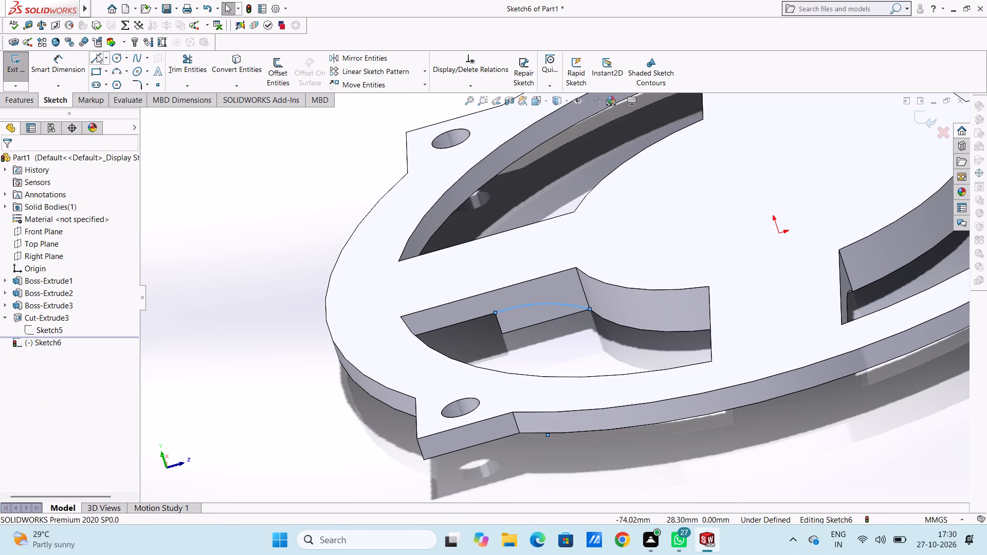
Close the arc profile with a 3 mm vertical line and a horizontal line about 11.5 mm long along the block's bottom edge.
{"action": "left_click", "coordinate": [98, 57]}
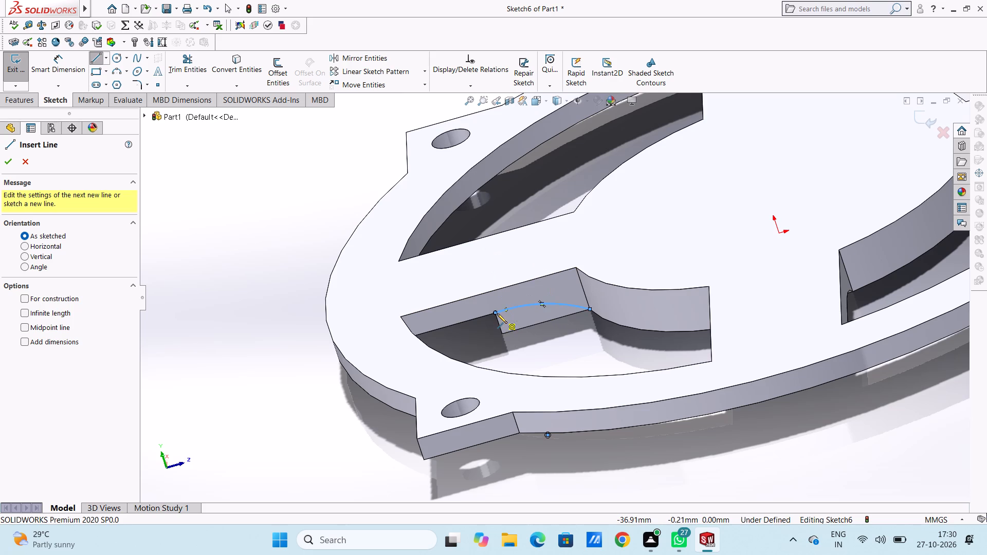
{"action": "left_click", "coordinate": [495, 311]}
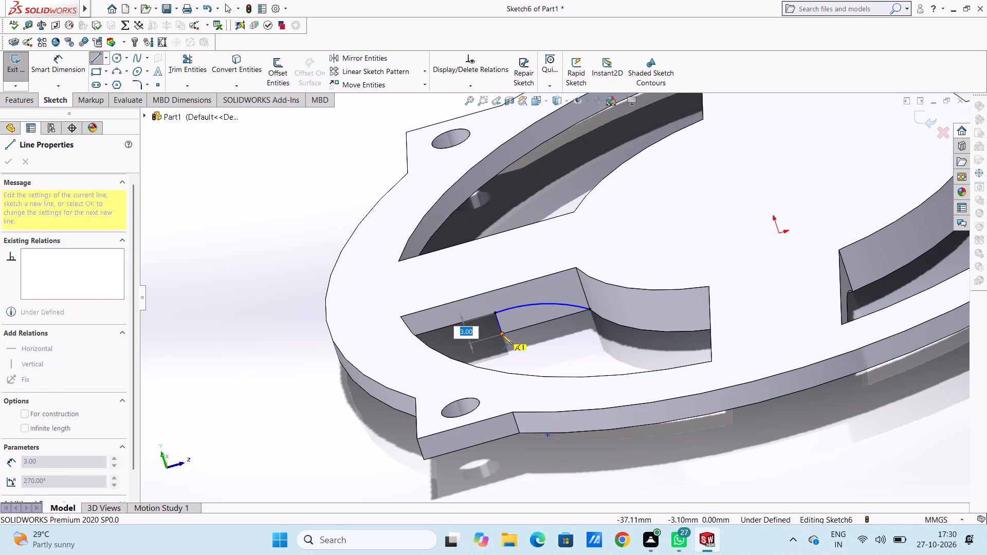
{"action": "left_click", "coordinate": [504, 333]}
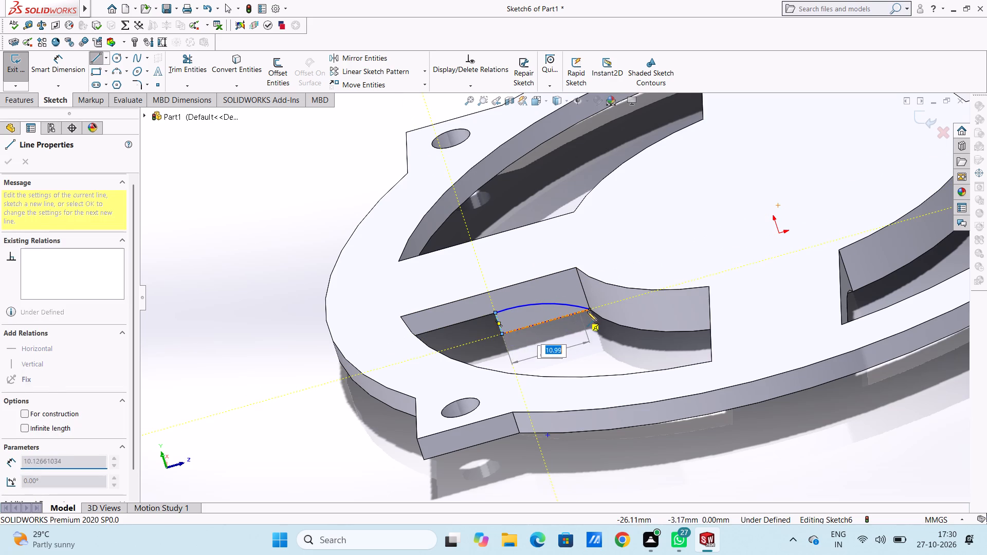
{"action": "left_click", "coordinate": [589, 309]}
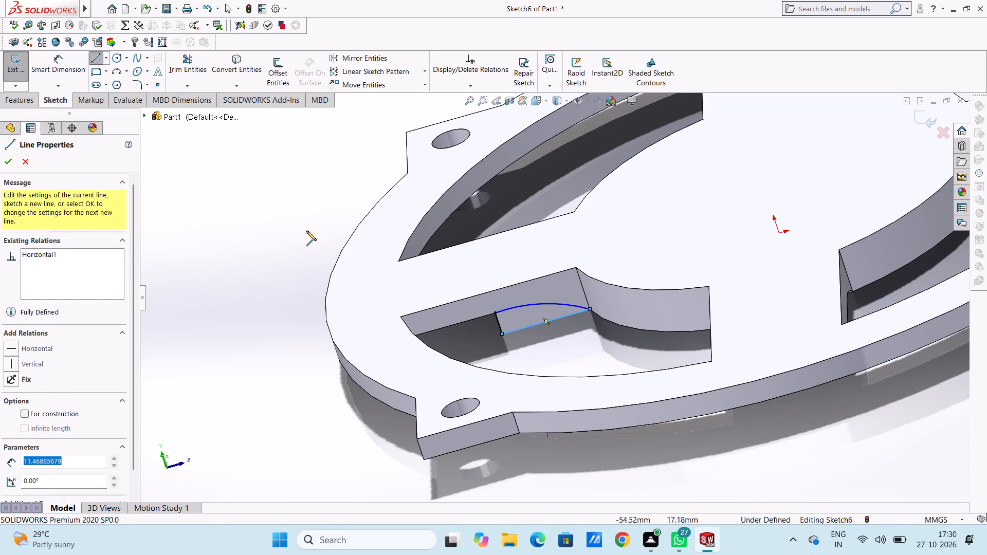
{"action": "left_click", "coordinate": [7, 162]}
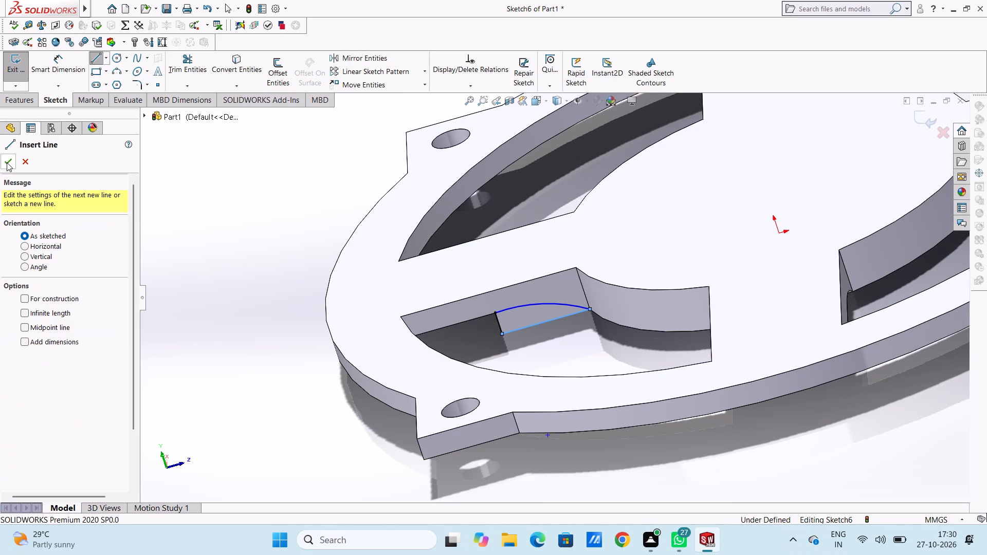
{"action": "left_click", "coordinate": [7, 162]}
Dimension the arc's radius as 18 mm.
{"action": "left_click", "coordinate": [74, 64]}
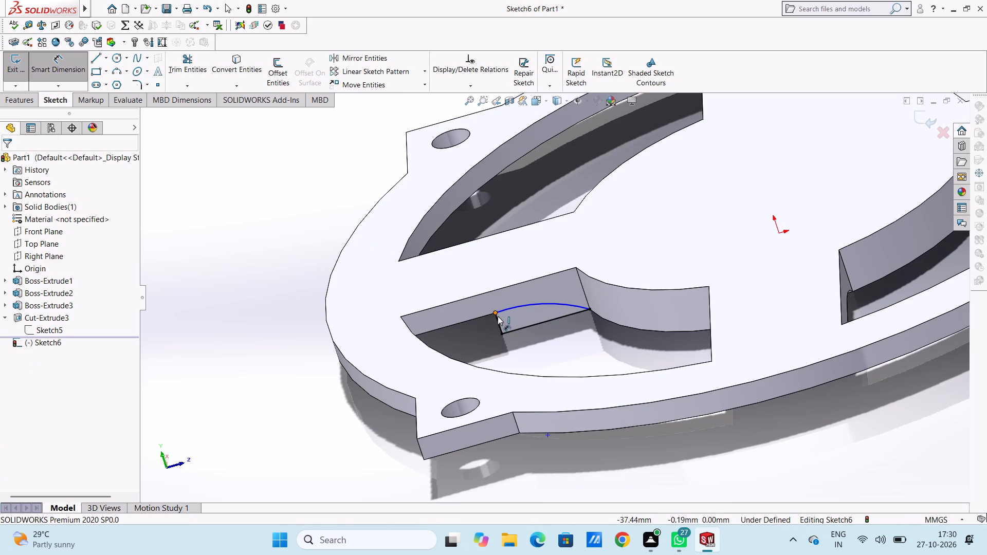
{"action": "left_click", "coordinate": [507, 309]}
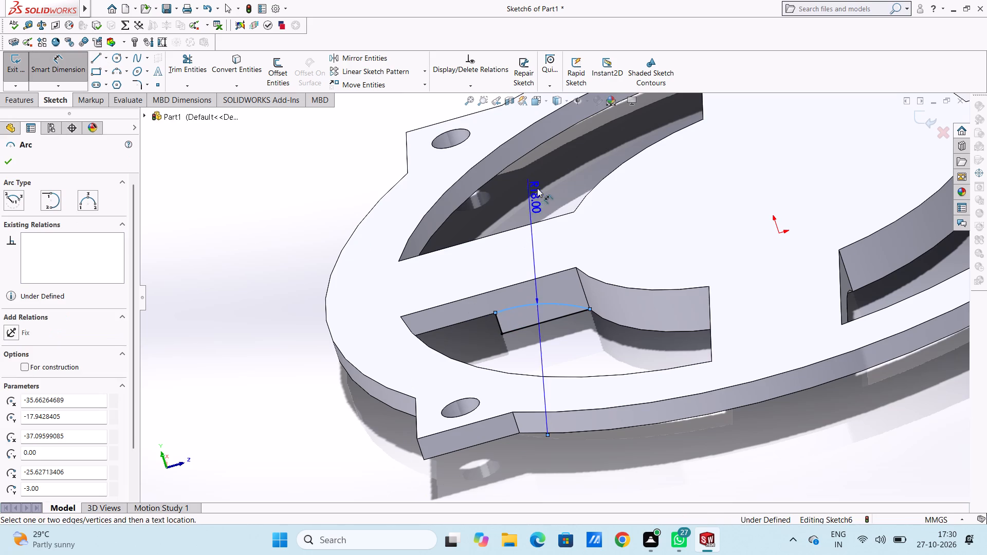
{"action": "left_click", "coordinate": [555, 182]}
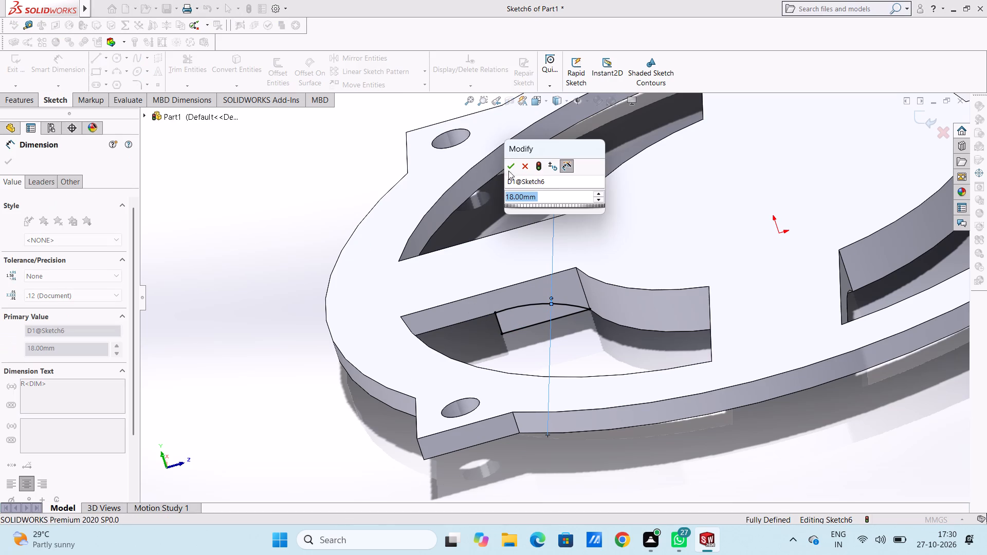
{"action": "left_click", "coordinate": [506, 168]}
{"action": "left_click", "coordinate": [503, 184]}
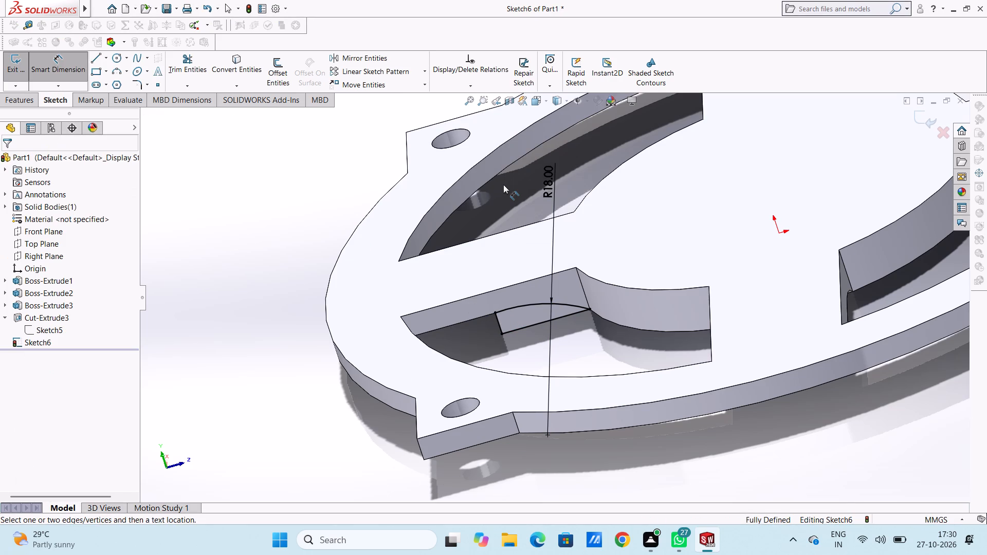
{"action": "scroll", "coordinate": [503, 184], "scroll_direction": "up", "scroll_amount": 2}
{"action": "left_click", "coordinate": [49, 63]}
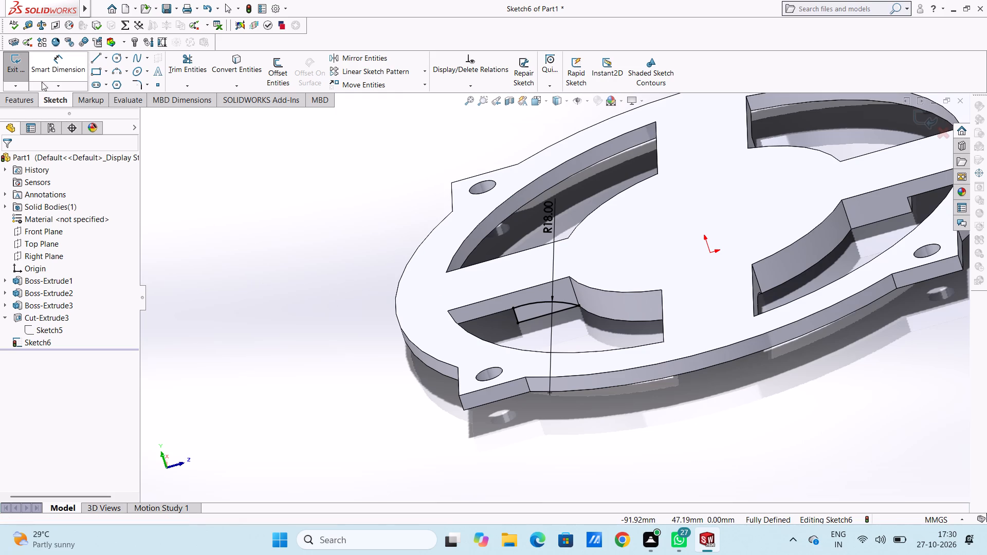
Extrude-cut the R18 arc profile through the arm block, ending Up To Surface at the arm's opposite side face.
{"action": "left_click", "coordinate": [12, 101]}
{"action": "left_click", "coordinate": [172, 67]}
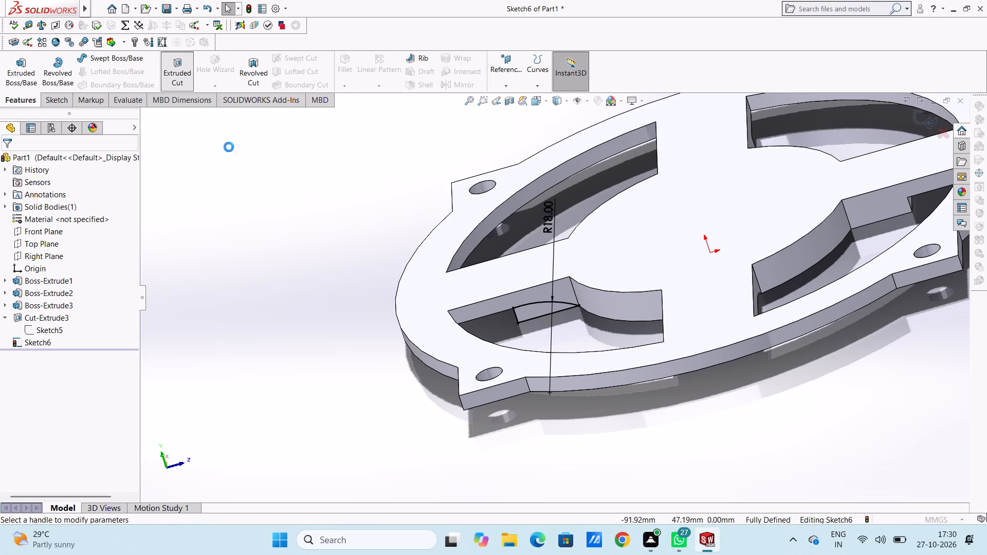
{"action": "middle_click_drag", "start_coordinate": [259, 189], "coordinate": [359, 326]}
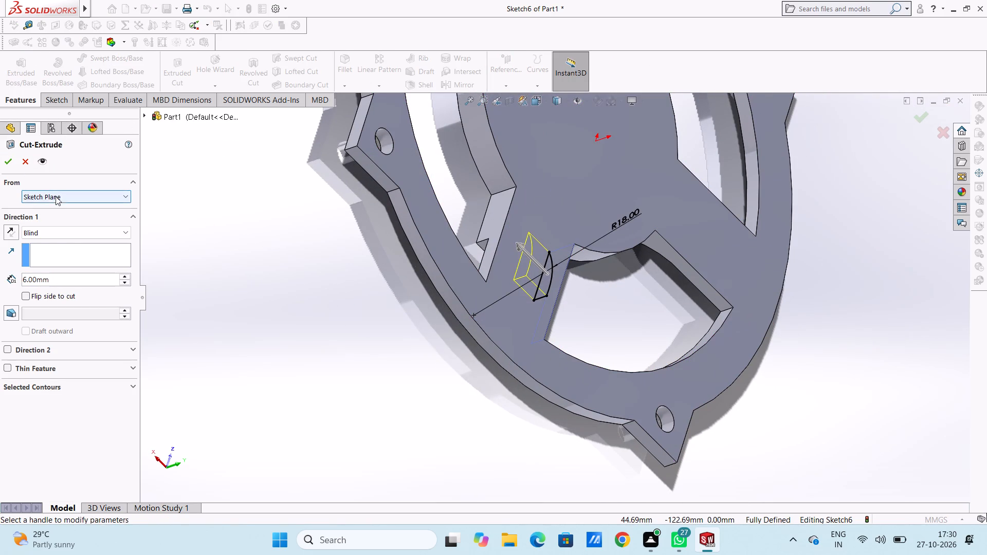
{"action": "left_click", "coordinate": [72, 230]}
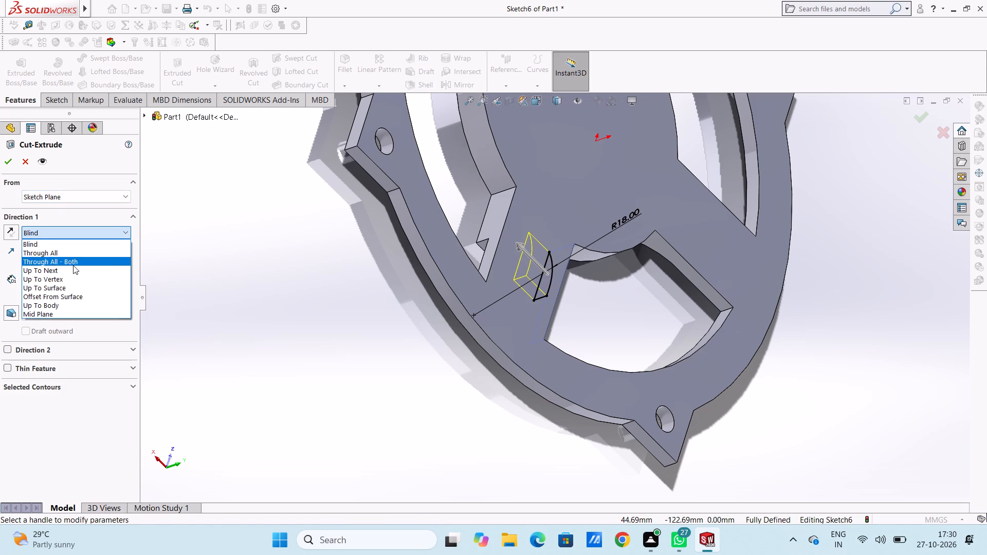
{"action": "left_click", "coordinate": [76, 288]}
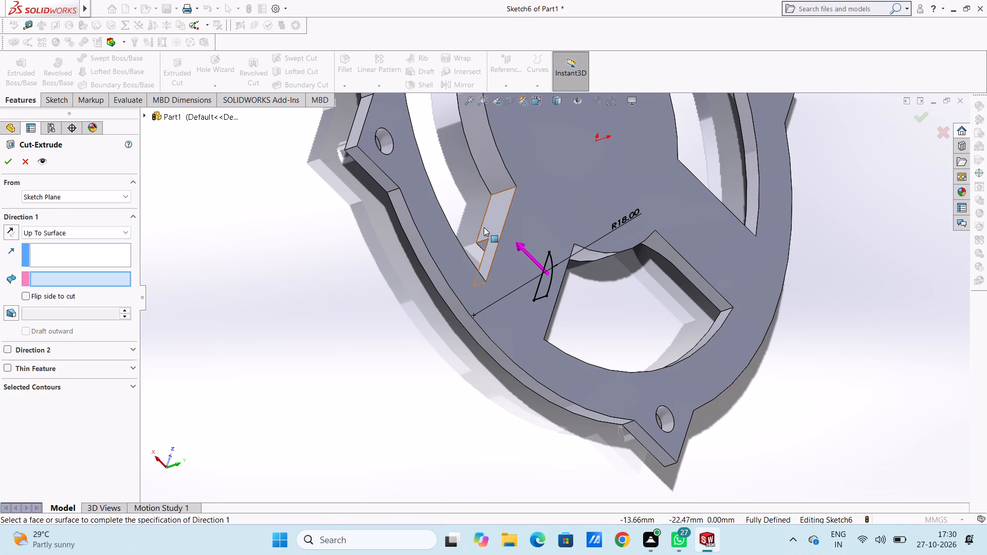
{"action": "left_click", "coordinate": [499, 220]}
{"action": "left_click", "coordinate": [9, 164]}
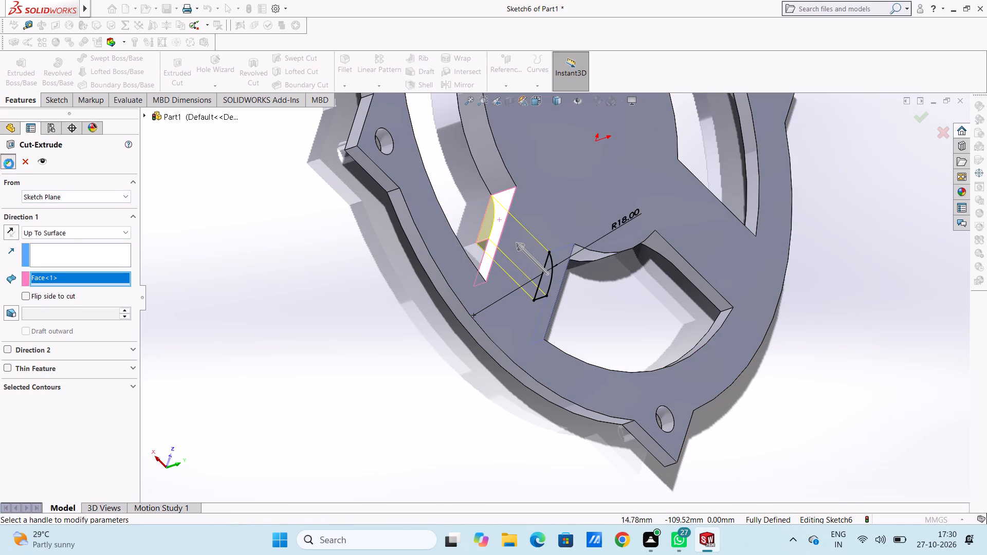
{"action": "left_click", "coordinate": [278, 316]}
On the next uncut arm's side face, sketch an 18 mm radius three-point arc from the block's upper outer corner to its lower corner beside the disc.
{"action": "scroll", "coordinate": [278, 316], "scroll_direction": "up", "scroll_amount": 3}
{"action": "middle_click_drag", "start_coordinate": [284, 328], "coordinate": [283, 319]}
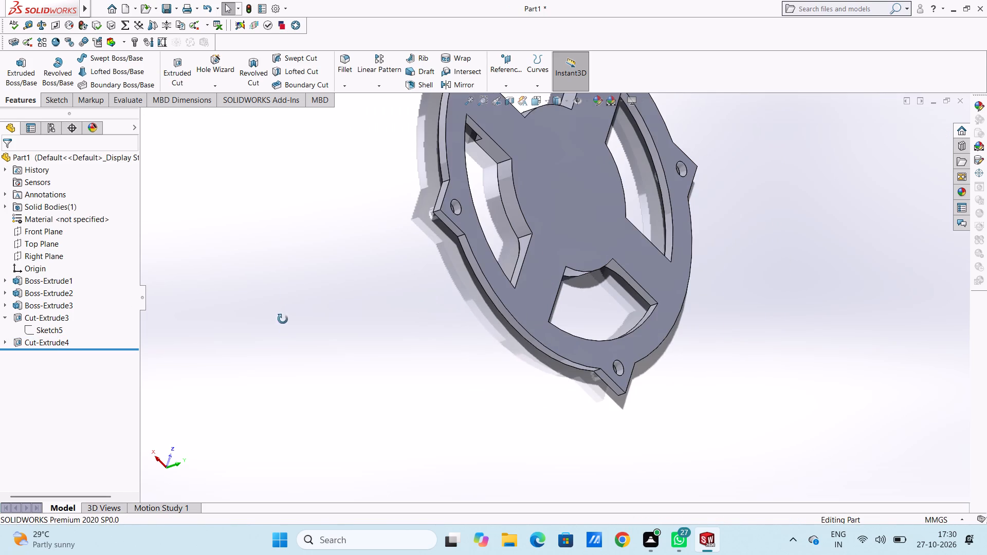
{"action": "middle_click_drag", "start_coordinate": [283, 319], "coordinate": [250, 234]}
{"action": "scroll", "coordinate": [340, 324], "scroll_direction": "up", "scroll_amount": 1}
{"action": "middle_click_drag", "start_coordinate": [368, 337], "coordinate": [311, 247]}
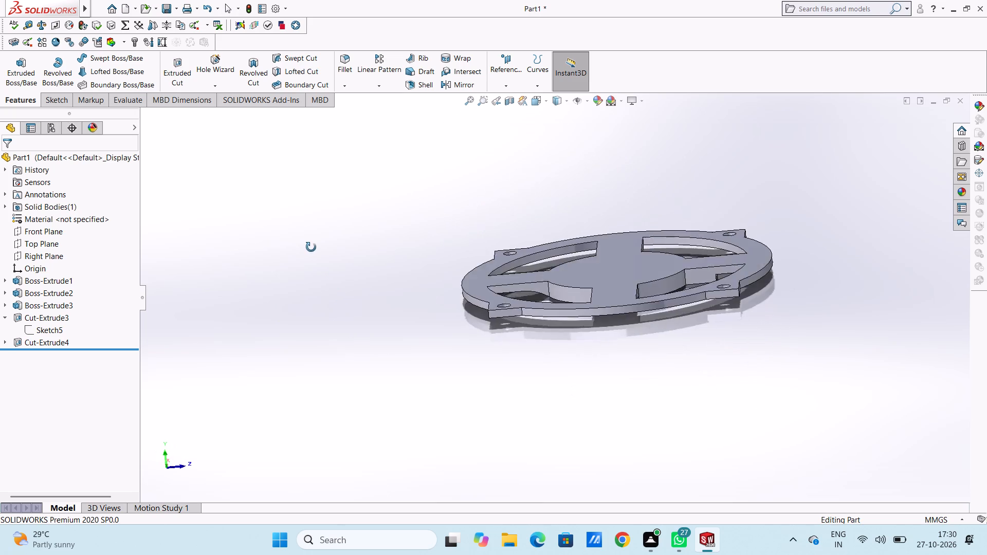
{"action": "middle_click_drag", "start_coordinate": [311, 247], "coordinate": [379, 267]}
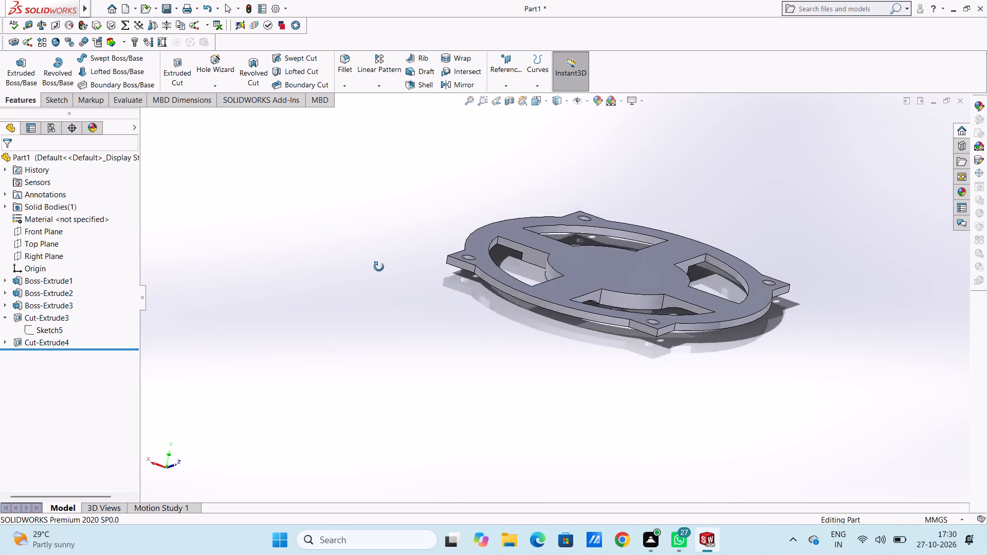
{"action": "middle_click_drag", "start_coordinate": [379, 267], "coordinate": [412, 307]}
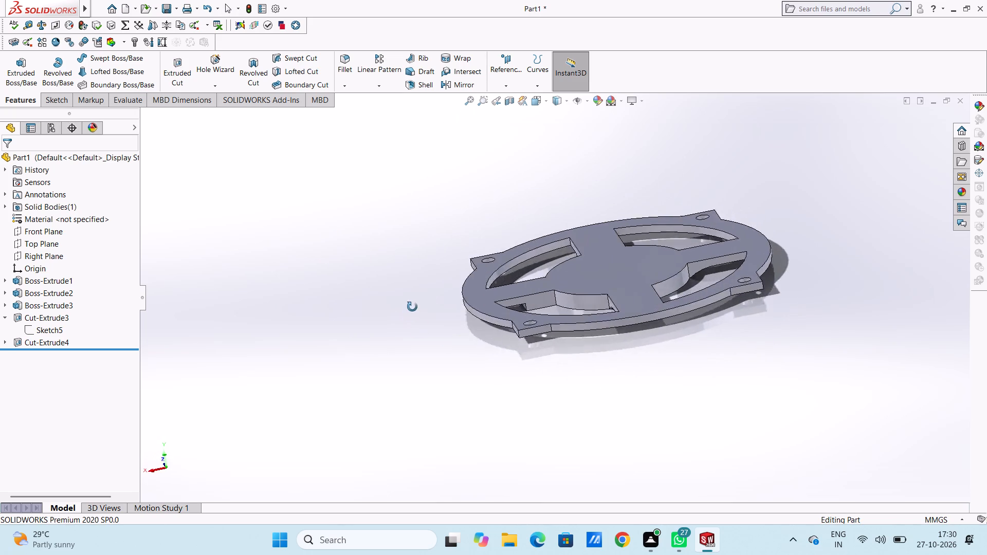
{"action": "middle_click_drag", "start_coordinate": [412, 307], "coordinate": [394, 319]}
{"action": "scroll", "coordinate": [623, 299], "scroll_direction": "down", "scroll_amount": 3}
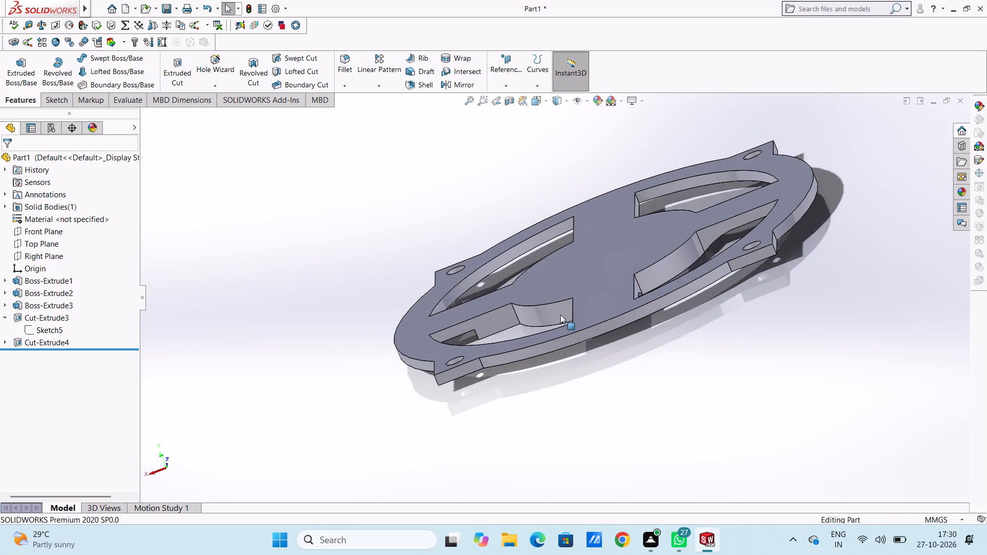
{"action": "scroll", "coordinate": [483, 324], "scroll_direction": "down", "scroll_amount": 3}
{"action": "left_click", "coordinate": [465, 320]}
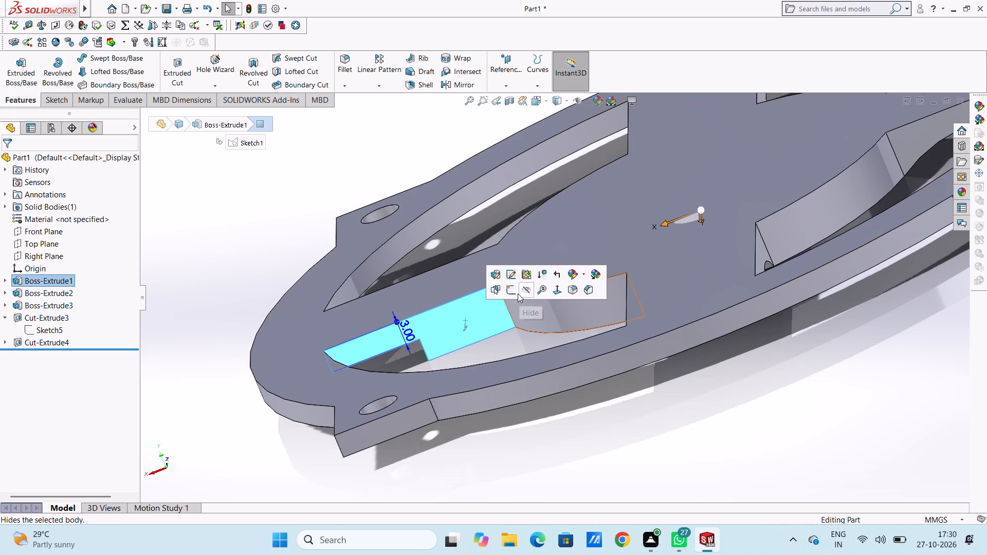
{"action": "left_click", "coordinate": [511, 292]}
{"action": "left_click", "coordinate": [273, 248]}
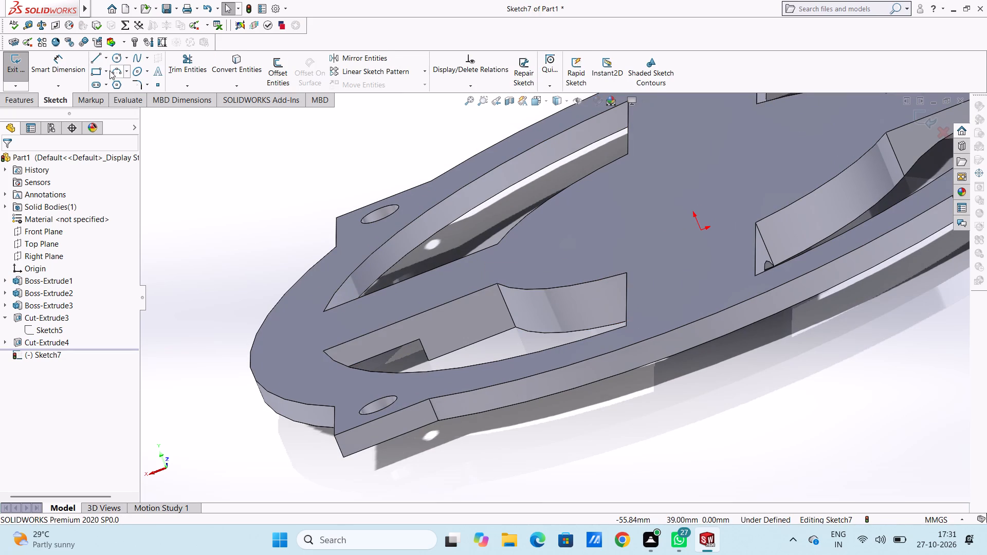
{"action": "left_click", "coordinate": [111, 71]}
{"action": "left_click", "coordinate": [421, 340]}
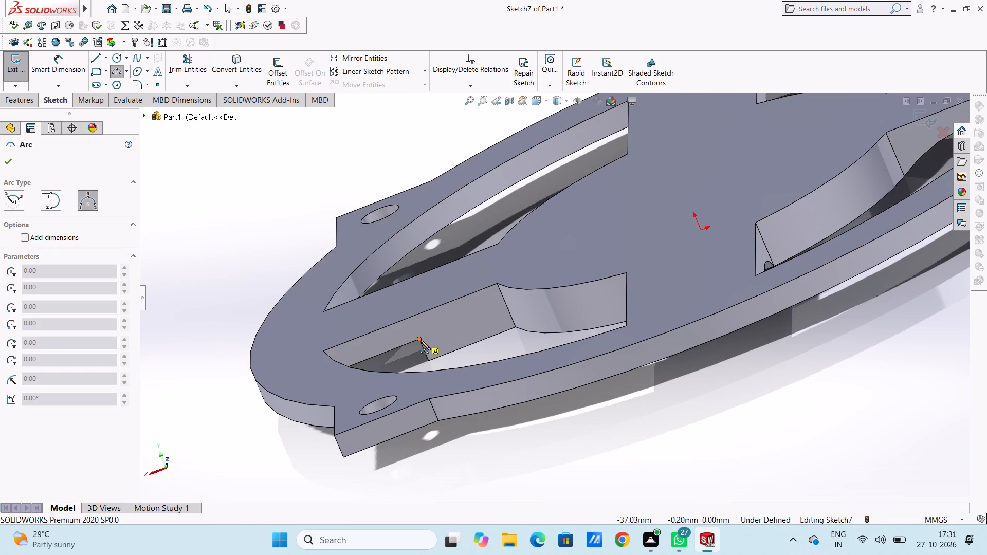
{"action": "left_click", "coordinate": [516, 325]}
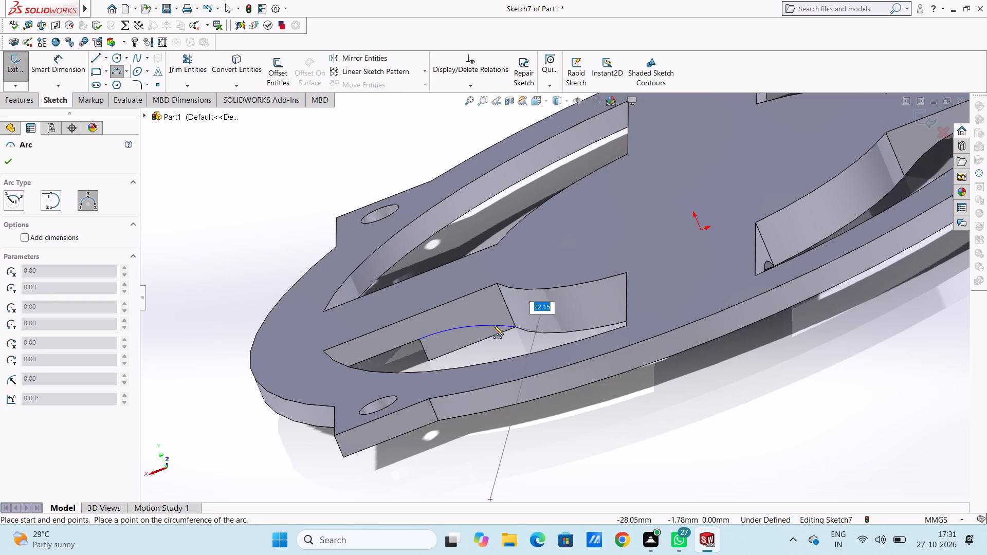
{"action": "type", "text": "18"}
{"action": "key", "text": "Return"}
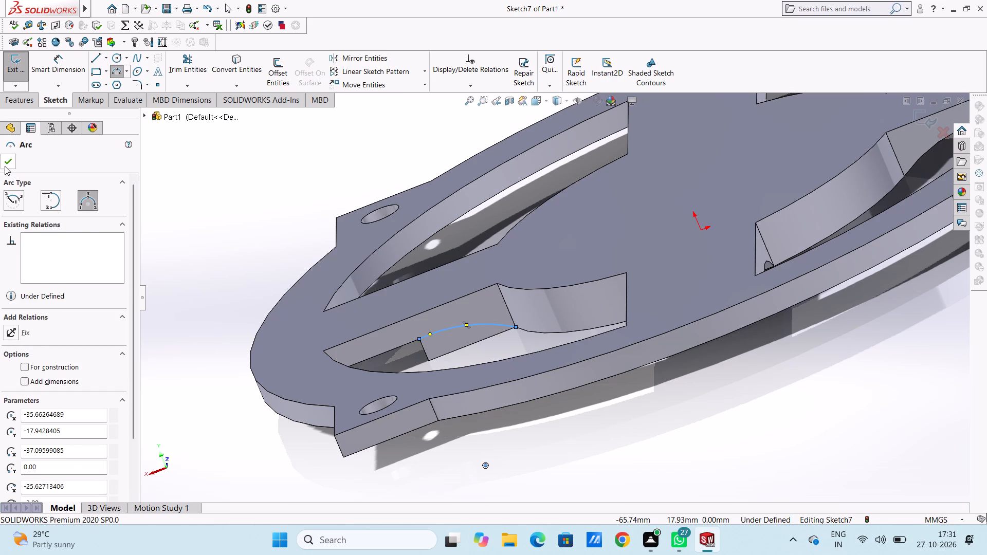
{"action": "left_click", "coordinate": [5, 162]}
Close the arc profile with a 3 mm vertical line and a horizontal line about 11.5 mm long along the block's bottom edge.
{"action": "left_click", "coordinate": [95, 53]}
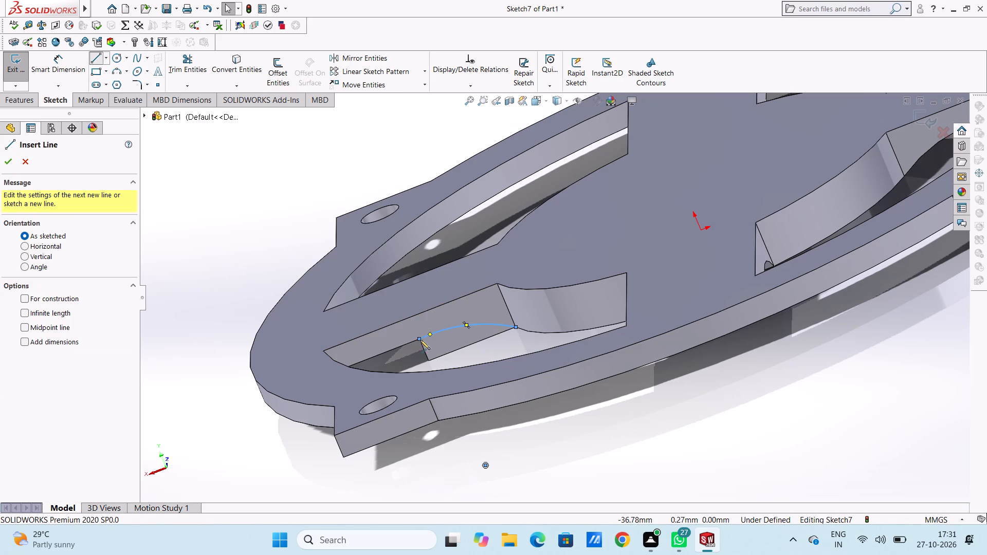
{"action": "left_click", "coordinate": [418, 340]}
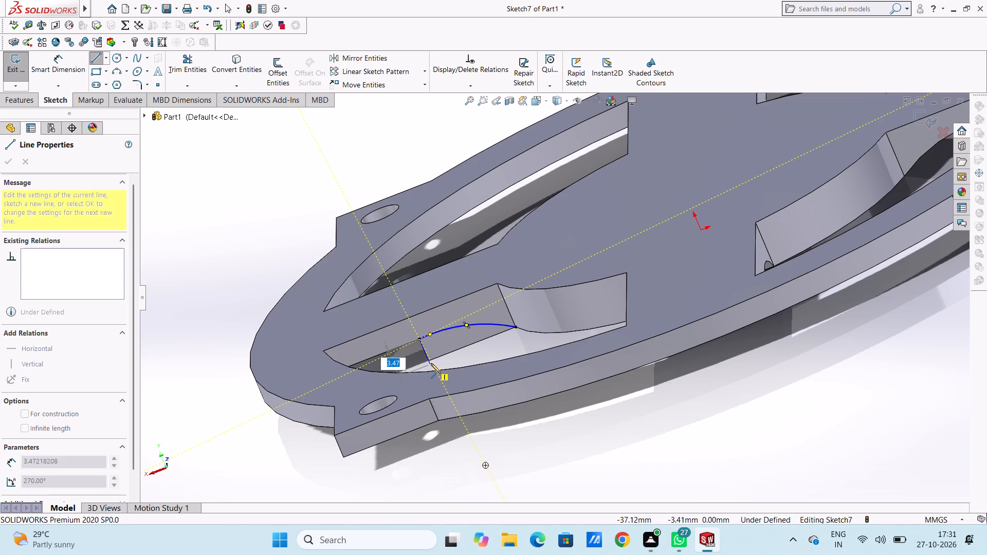
{"action": "left_click", "coordinate": [429, 360]}
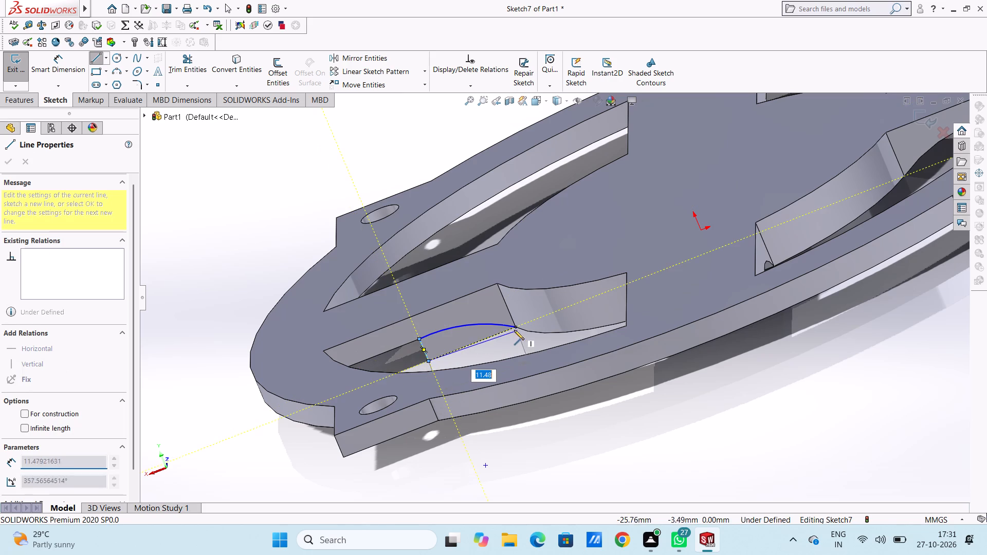
{"action": "left_click", "coordinate": [515, 327]}
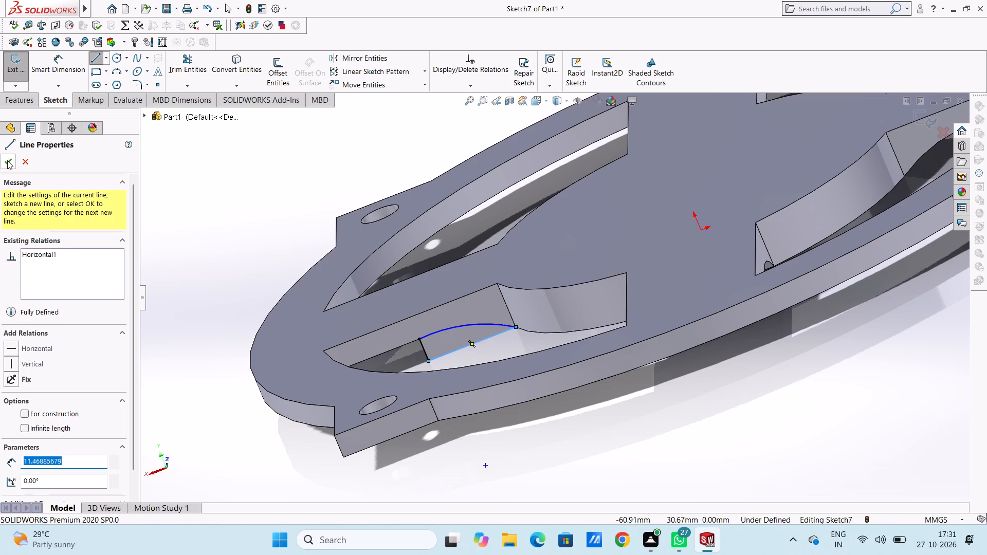
{"action": "left_click", "coordinate": [7, 160]}
{"action": "left_click", "coordinate": [9, 160]}
{"action": "left_click", "coordinate": [202, 205]}
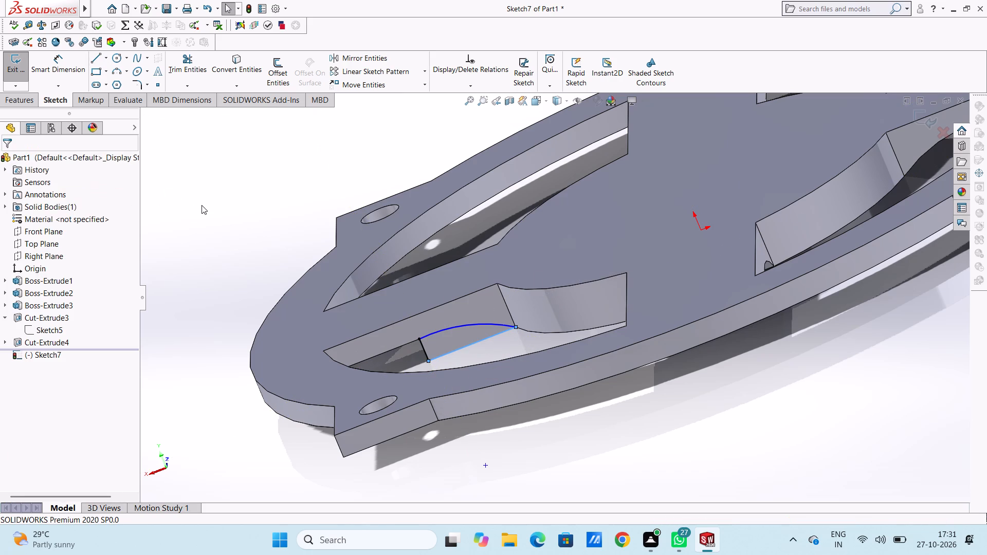
Dimension the arc's radius as 18 mm.
{"action": "left_click", "coordinate": [76, 65]}
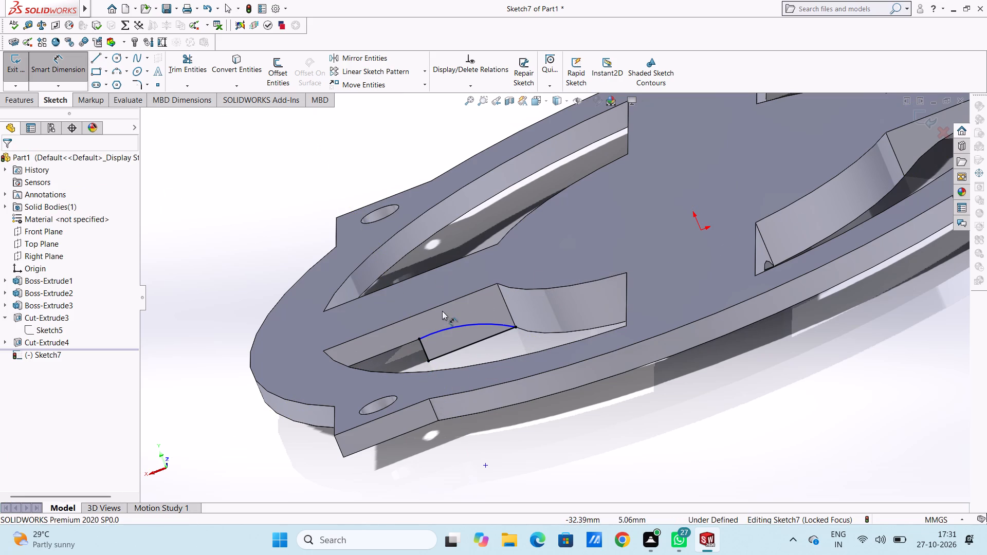
{"action": "left_click", "coordinate": [446, 328]}
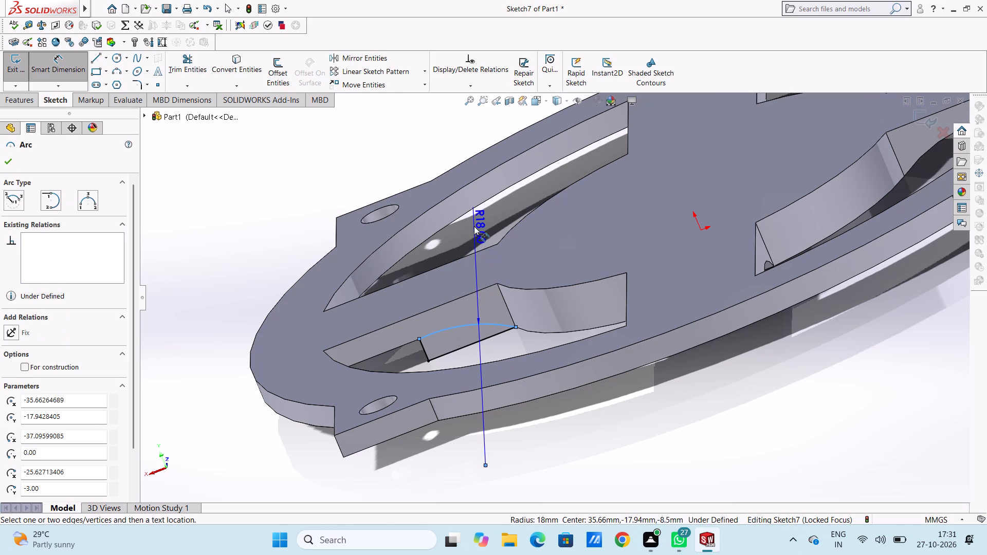
{"action": "left_click", "coordinate": [474, 226]}
{"action": "left_click", "coordinate": [424, 210]}
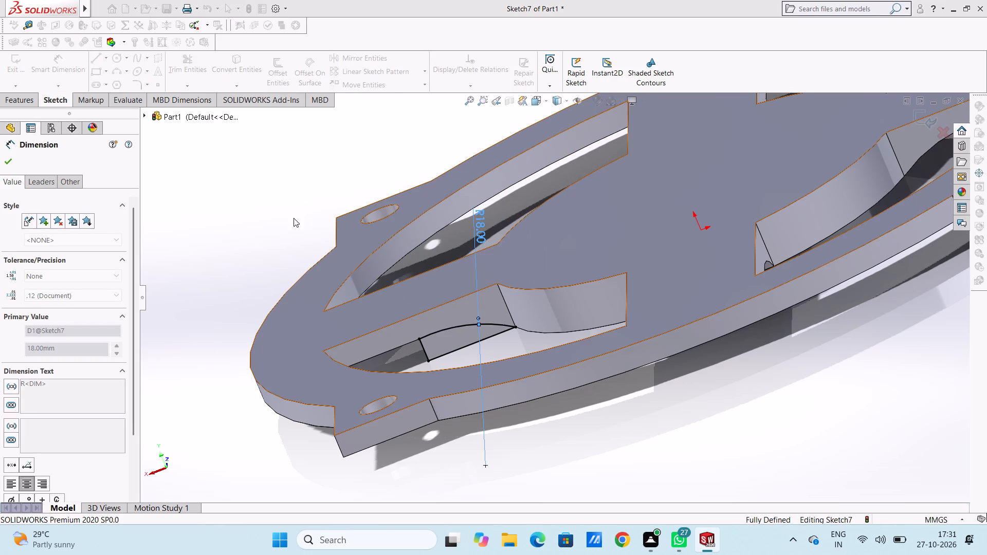
{"action": "left_click", "coordinate": [278, 218]}
{"action": "scroll", "coordinate": [278, 218], "scroll_direction": "up", "scroll_amount": 3}
{"action": "middle_click_drag", "start_coordinate": [280, 219], "coordinate": [310, 264]}
{"action": "left_click", "coordinate": [50, 67]}
Extrude-cut this arm's arc profile through the block, ending Up To Surface at the arm's opposite side face.
{"action": "left_click", "coordinate": [22, 100]}
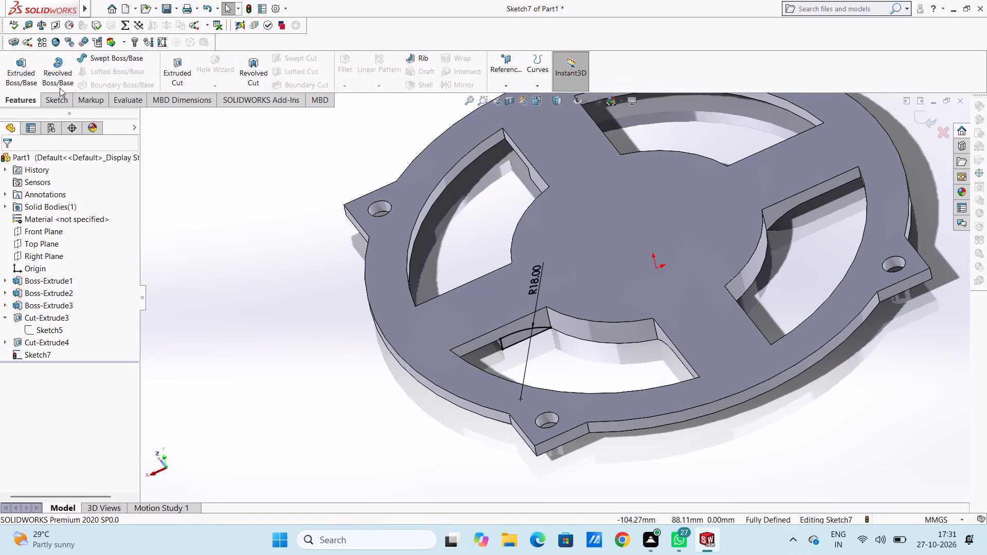
{"action": "left_click", "coordinate": [183, 64]}
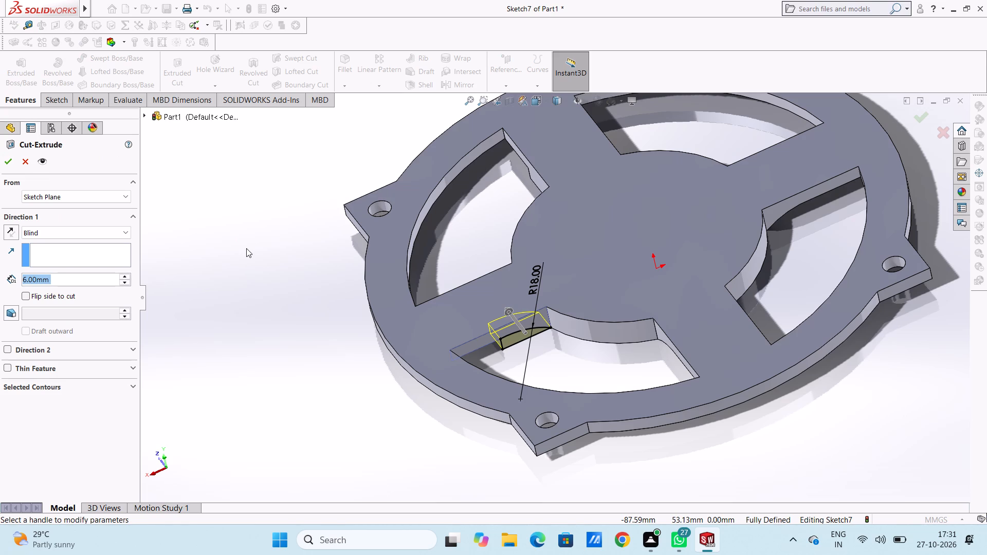
{"action": "scroll", "coordinate": [249, 251], "scroll_direction": "up", "scroll_amount": 2}
{"action": "middle_click_drag", "start_coordinate": [259, 257], "coordinate": [357, 378]}
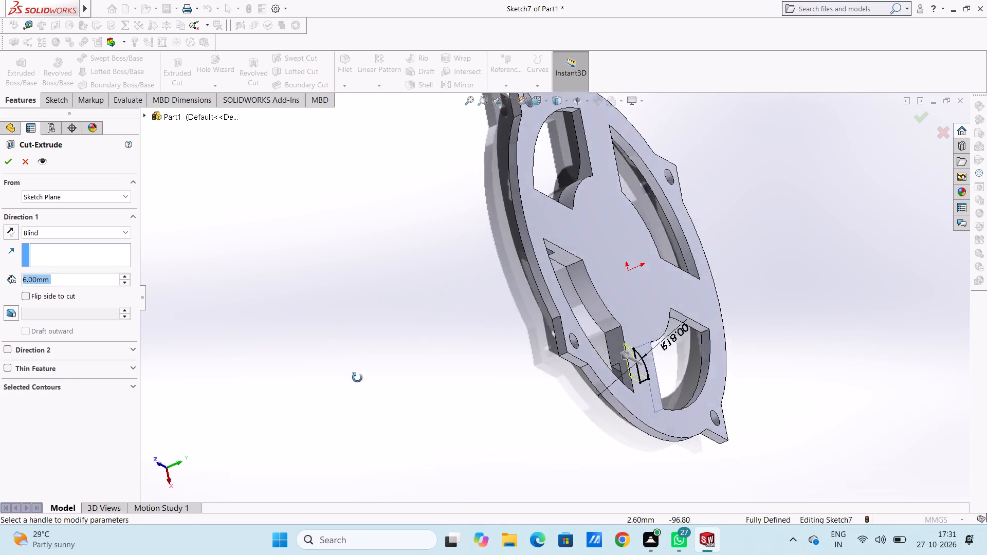
{"action": "middle_click_drag", "start_coordinate": [357, 378], "coordinate": [312, 375]}
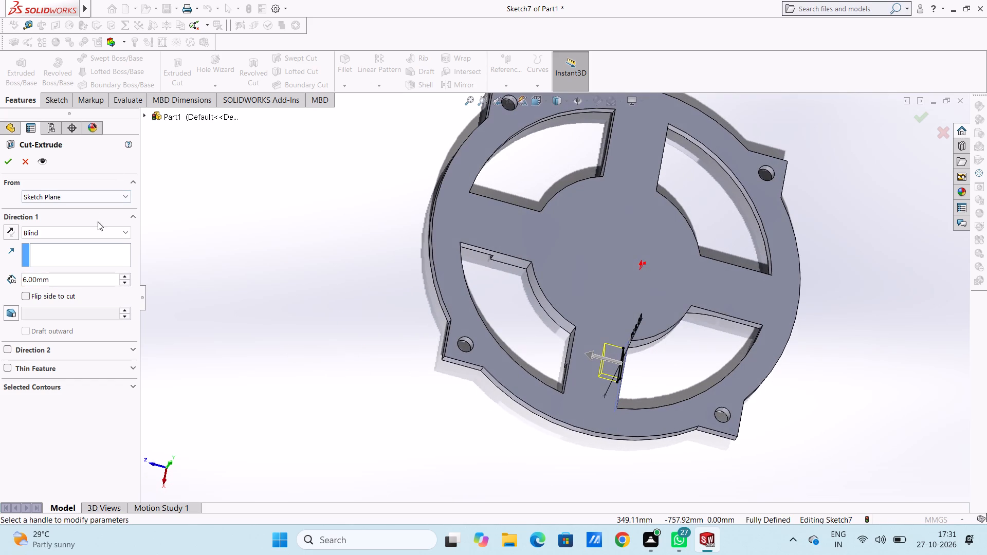
{"action": "left_click", "coordinate": [101, 229]}
{"action": "left_click", "coordinate": [63, 286]}
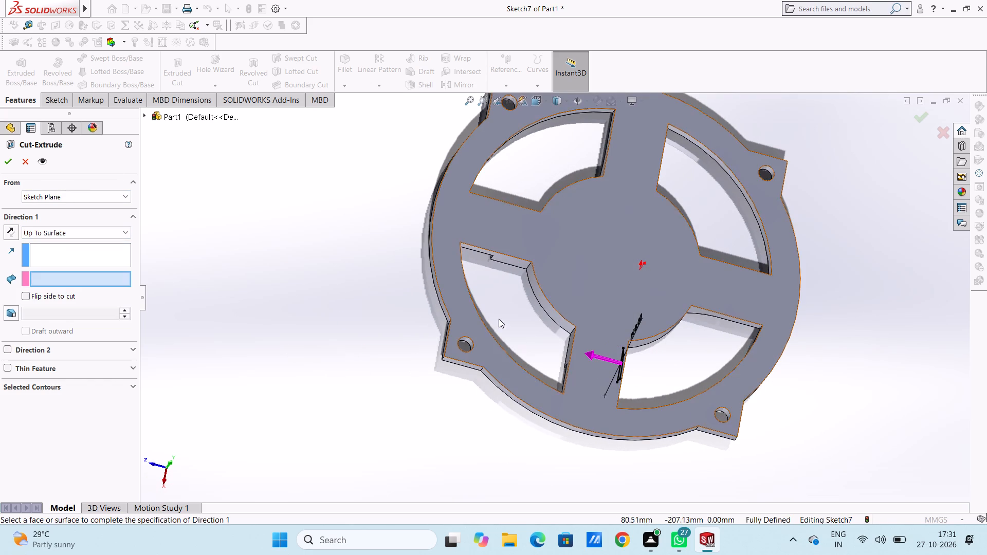
{"action": "left_click", "coordinate": [572, 345]}
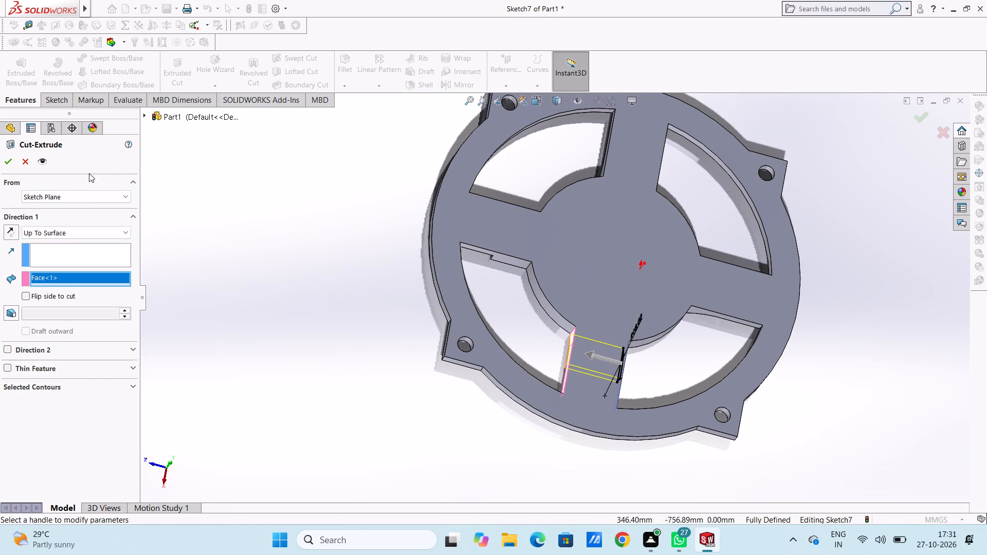
{"action": "left_click", "coordinate": [8, 166]}
{"action": "left_click", "coordinate": [291, 330]}
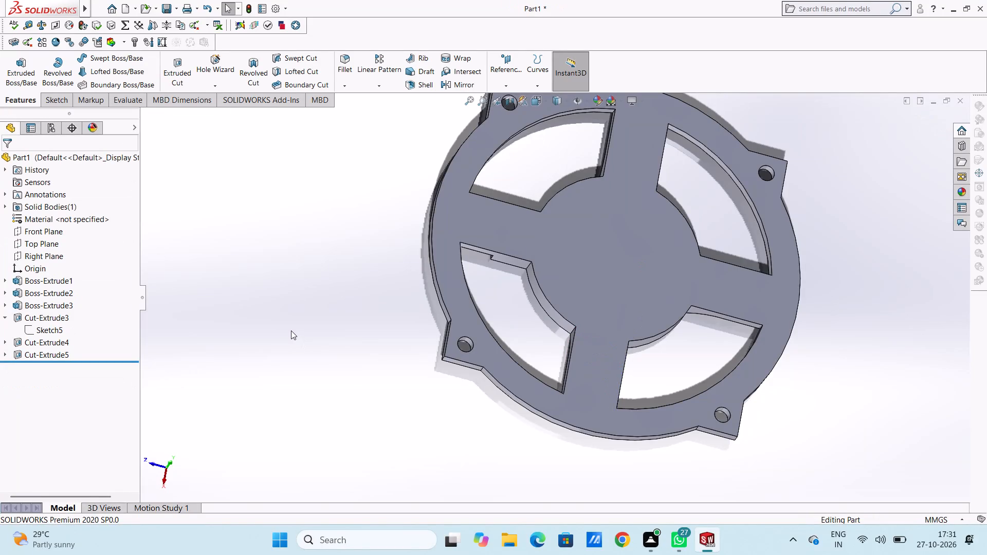
On the remaining uncut arm's side face, sketch a three-point arc from the block's upper outer corner to its lower corner beside the disc.
{"action": "middle_click_drag", "start_coordinate": [279, 321], "coordinate": [244, 265]}
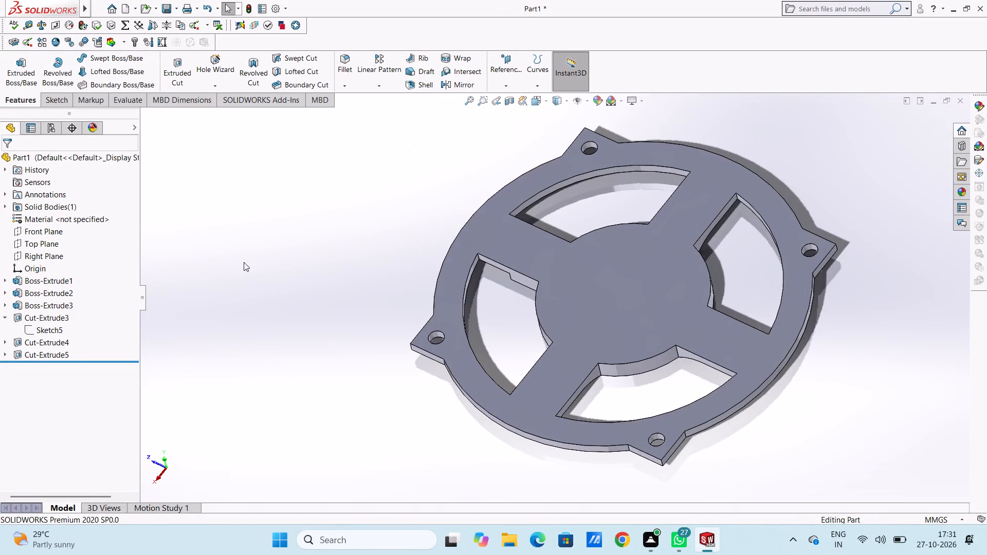
{"action": "scroll", "coordinate": [244, 262], "scroll_direction": "up", "scroll_amount": 2}
{"action": "scroll", "coordinate": [349, 310], "scroll_direction": "up", "scroll_amount": 1}
{"action": "middle_click_drag", "start_coordinate": [349, 310], "coordinate": [360, 253]}
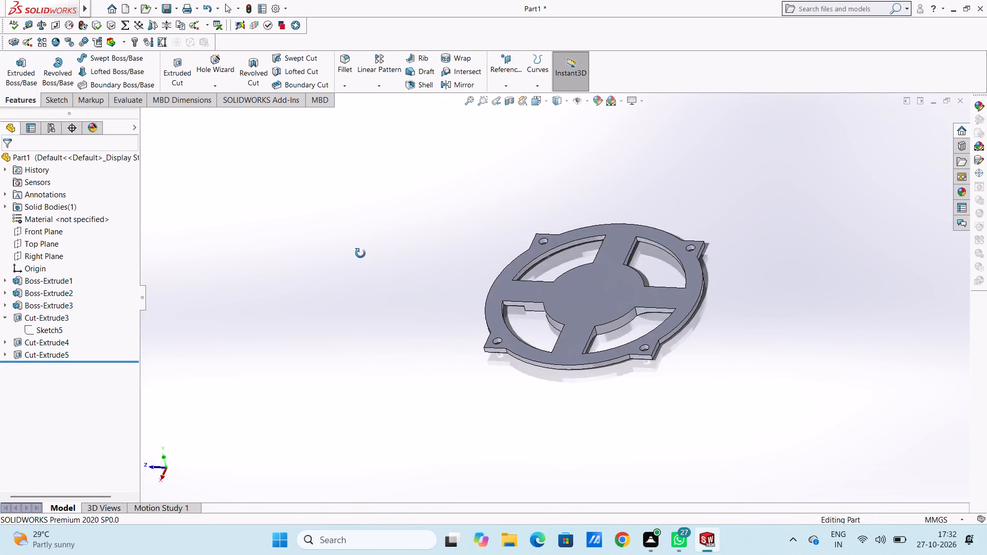
{"action": "middle_click_drag", "start_coordinate": [360, 253], "coordinate": [413, 217]}
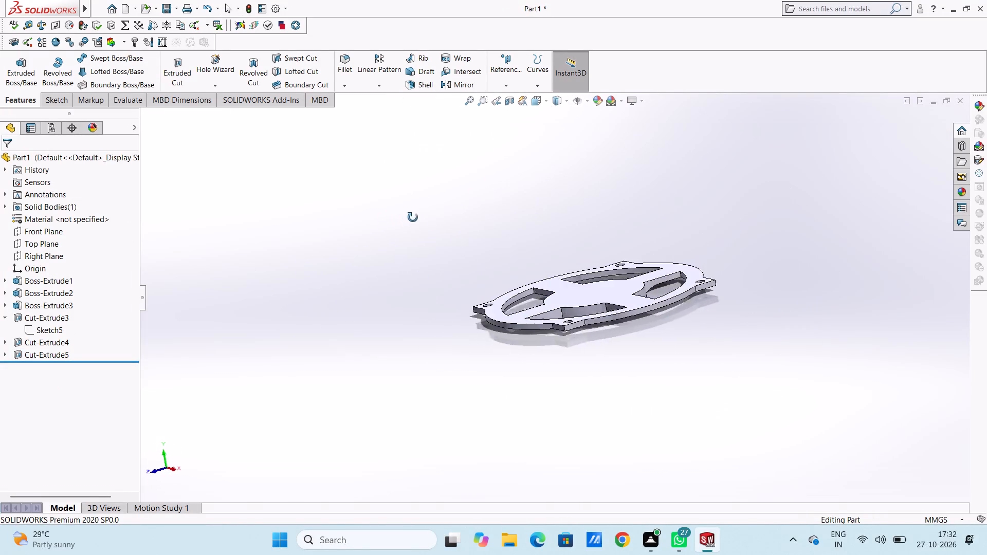
{"action": "middle_click_drag", "start_coordinate": [413, 217], "coordinate": [411, 222]}
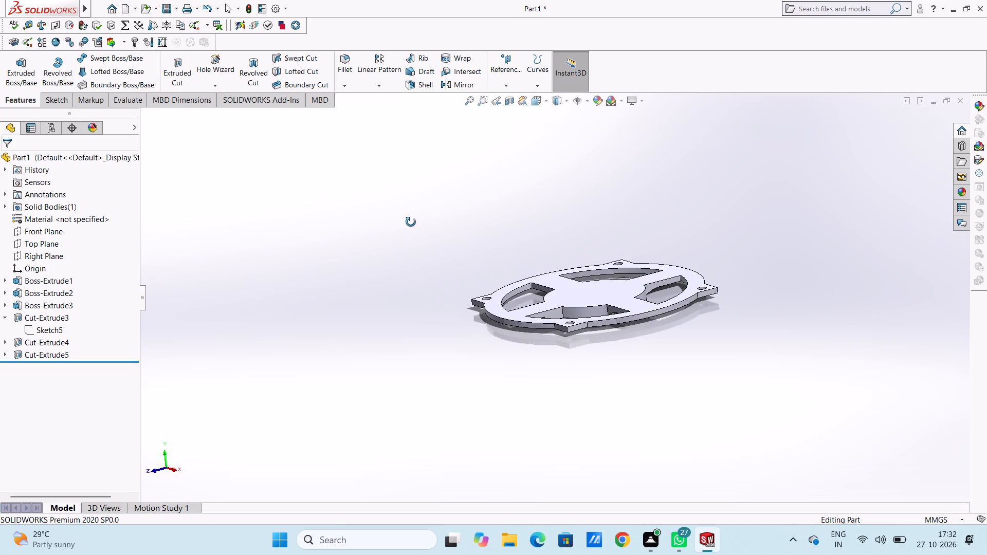
{"action": "middle_click_drag", "start_coordinate": [411, 222], "coordinate": [405, 224]}
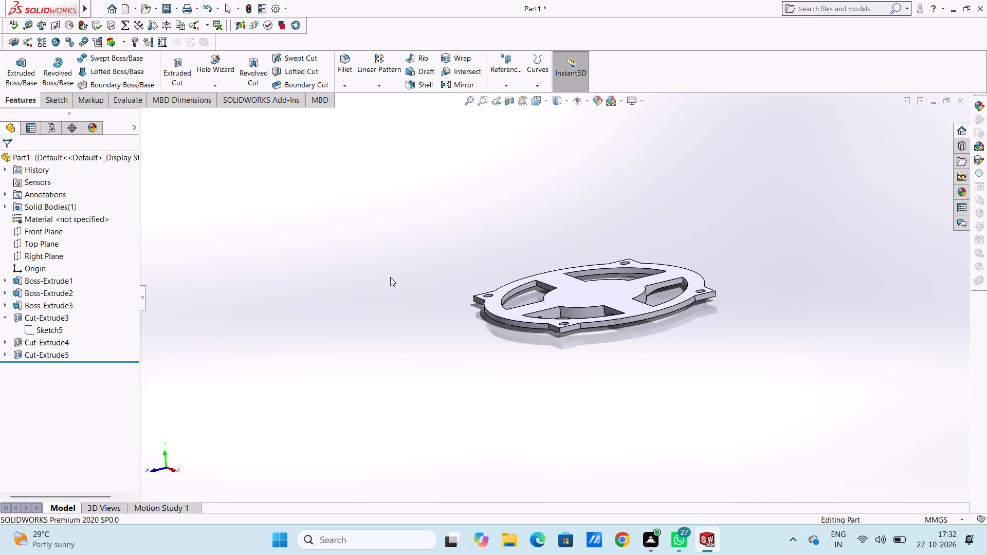
{"action": "middle_click_drag", "start_coordinate": [390, 277], "coordinate": [370, 278]}
{"action": "scroll", "coordinate": [588, 342], "scroll_direction": "down", "scroll_amount": 4}
{"action": "middle_click_drag", "start_coordinate": [523, 270], "coordinate": [512, 283]}
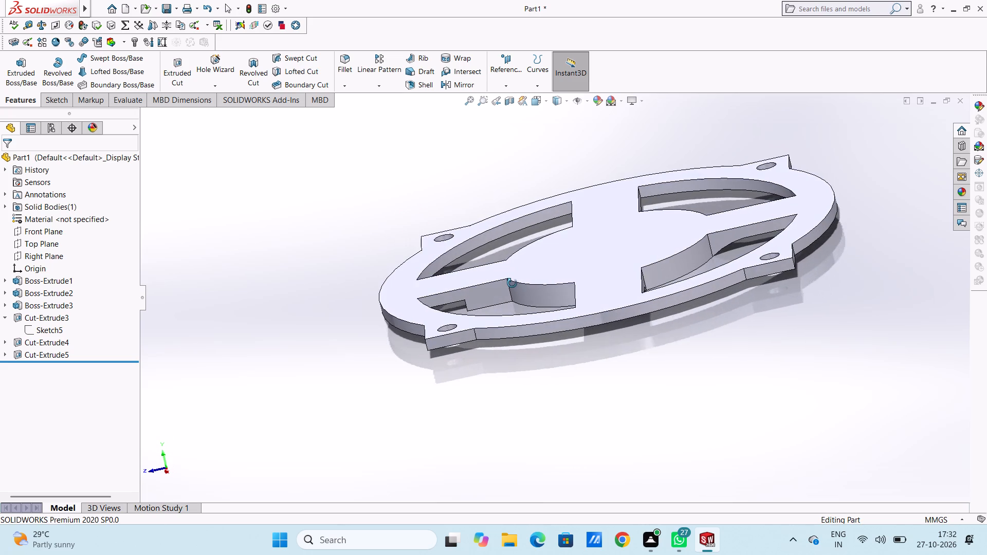
{"action": "middle_click_drag", "start_coordinate": [512, 283], "coordinate": [514, 289]}
{"action": "scroll", "coordinate": [489, 310], "scroll_direction": "down", "scroll_amount": 4}
{"action": "left_click", "coordinate": [484, 275]}
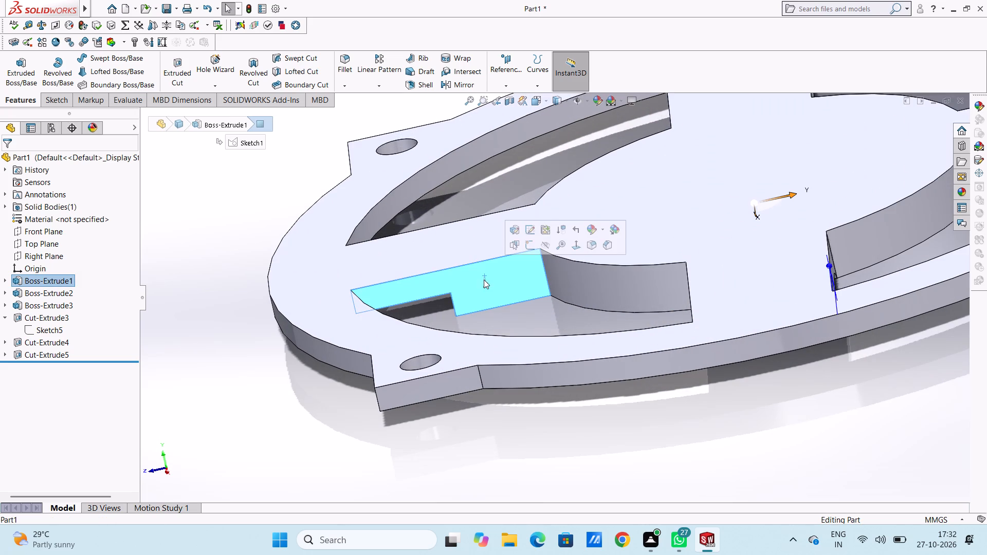
{"action": "left_click", "coordinate": [527, 244]}
{"action": "left_click", "coordinate": [489, 191]}
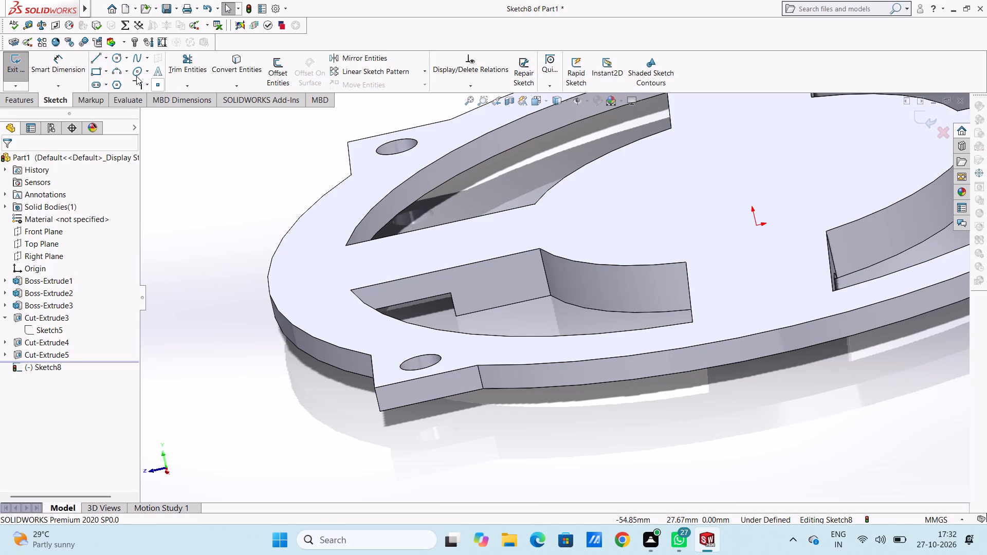
{"action": "left_click", "coordinate": [117, 70]}
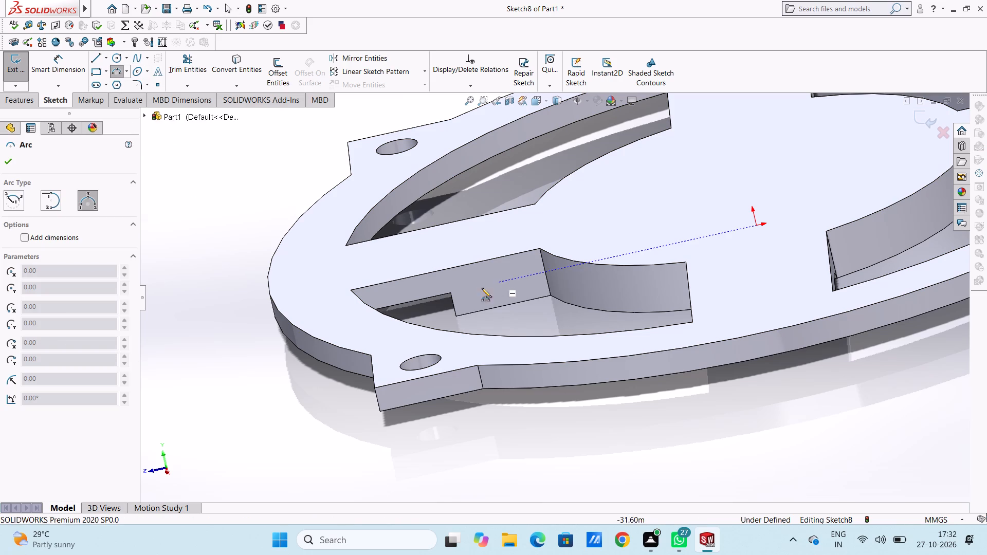
{"action": "left_click", "coordinate": [450, 293]}
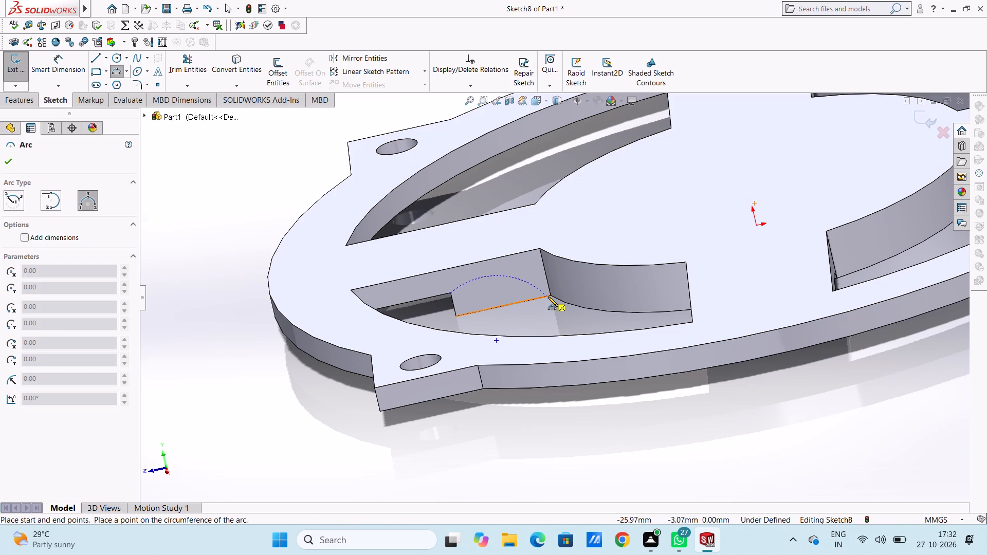
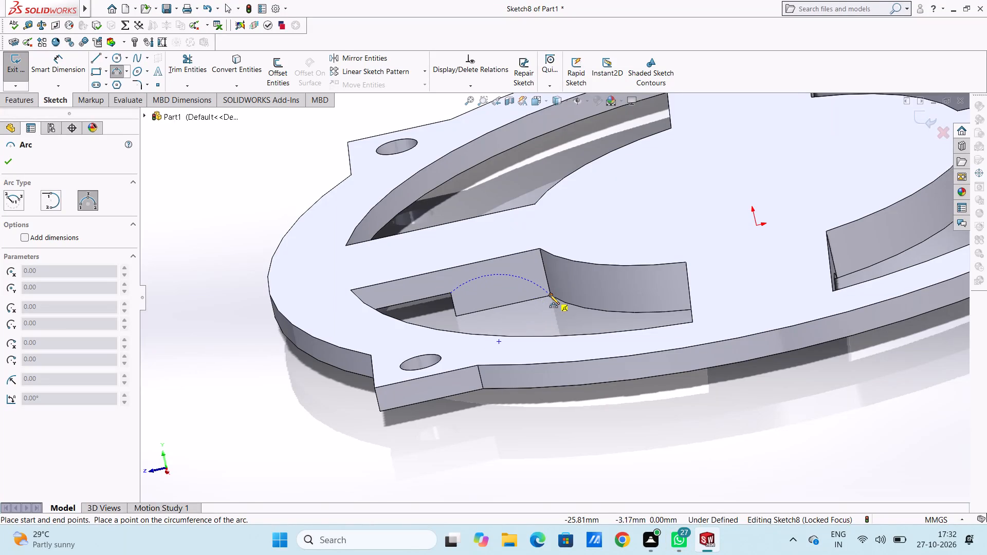
Complete the three-point arc at the block's lower corner beside the disc with an 18 mm radius.
{"action": "left_click", "coordinate": [551, 297]}
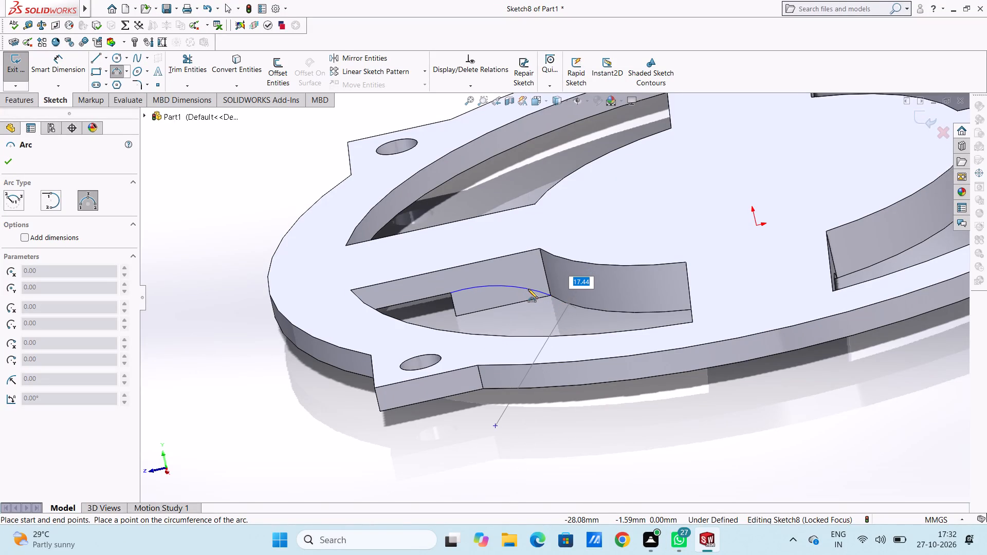
{"action": "type", "text": "18"}
{"action": "key", "text": "Return"}
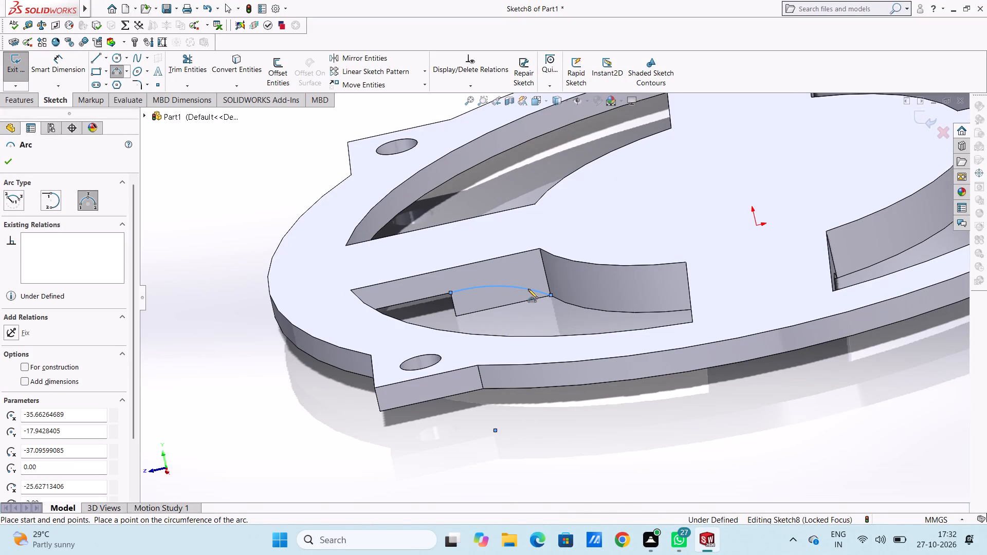
{"action": "left_click", "coordinate": [10, 160]}
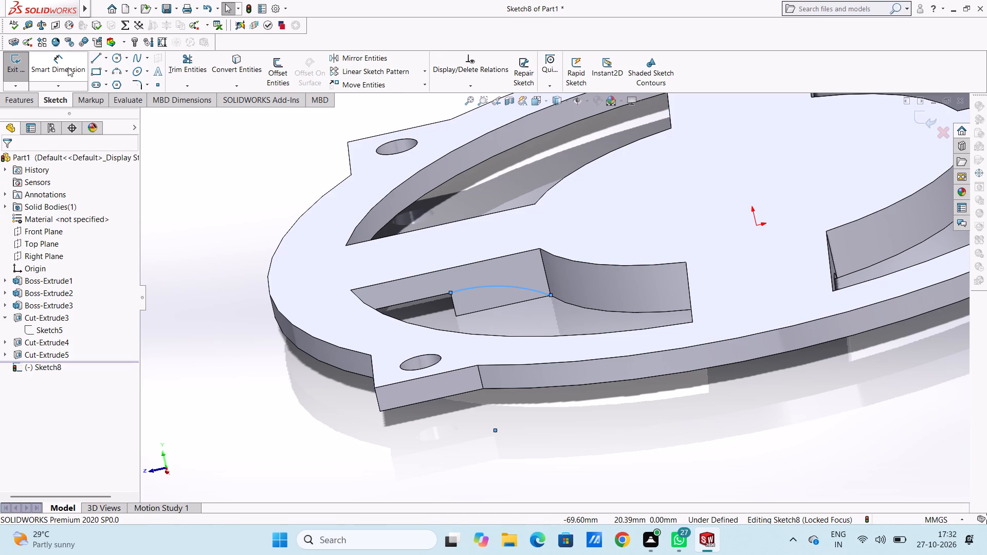
Dimension the arc's radius as 18 mm.
{"action": "left_click", "coordinate": [68, 67]}
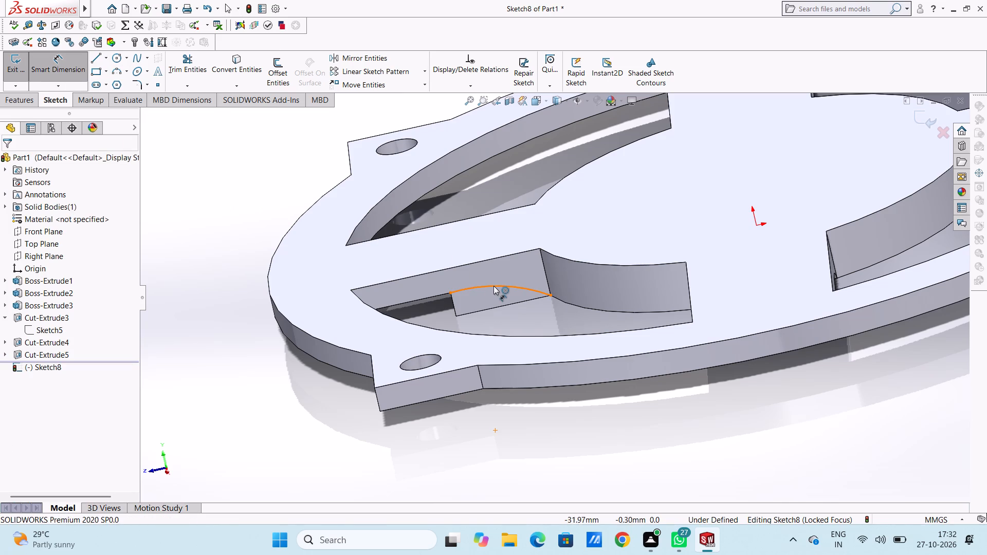
{"action": "left_click", "coordinate": [493, 286]}
{"action": "left_click", "coordinate": [528, 175]}
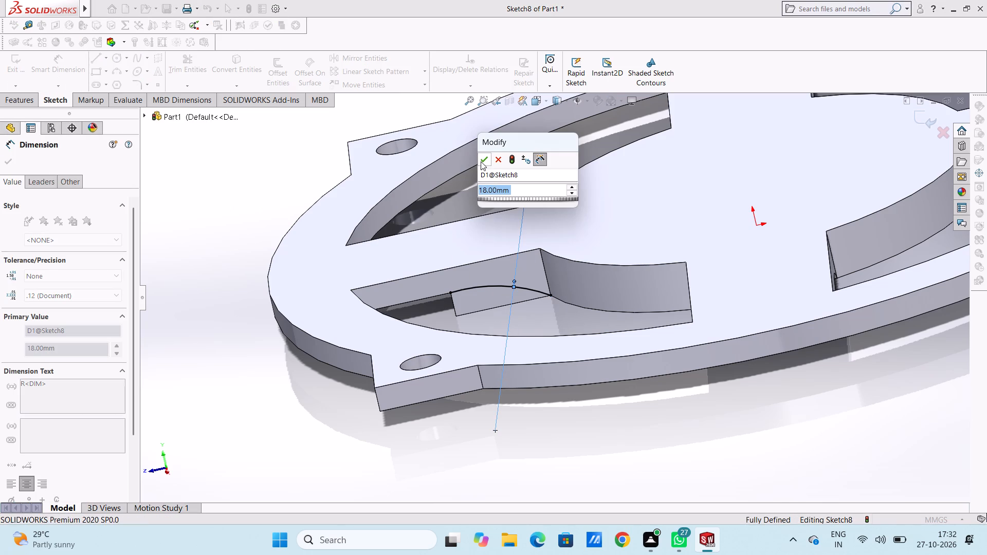
{"action": "left_click", "coordinate": [481, 160]}
{"action": "left_click", "coordinate": [257, 186]}
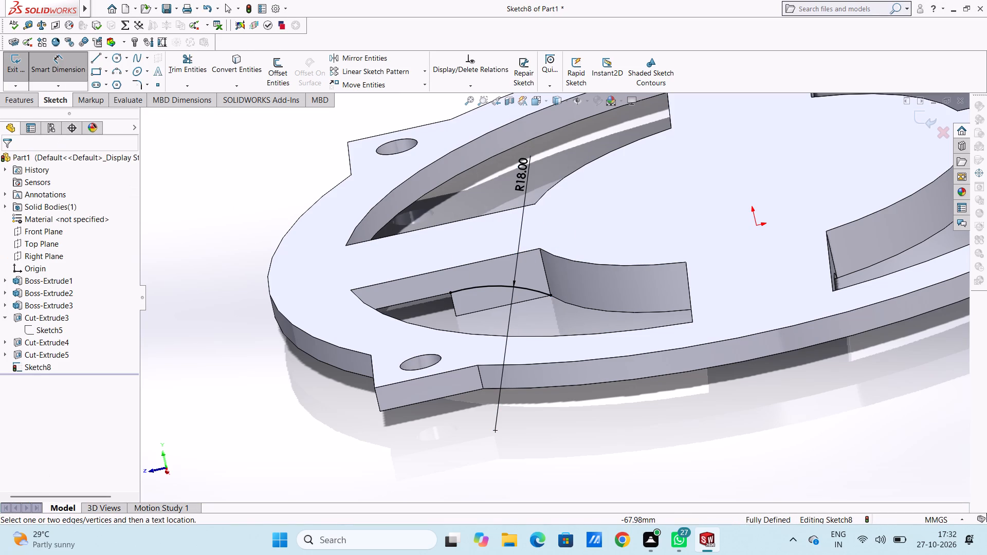
Close the arc profile with a 3 mm vertical line and a horizontal line about 11.5 mm long along the block's bottom edge.
{"action": "left_click", "coordinate": [96, 58]}
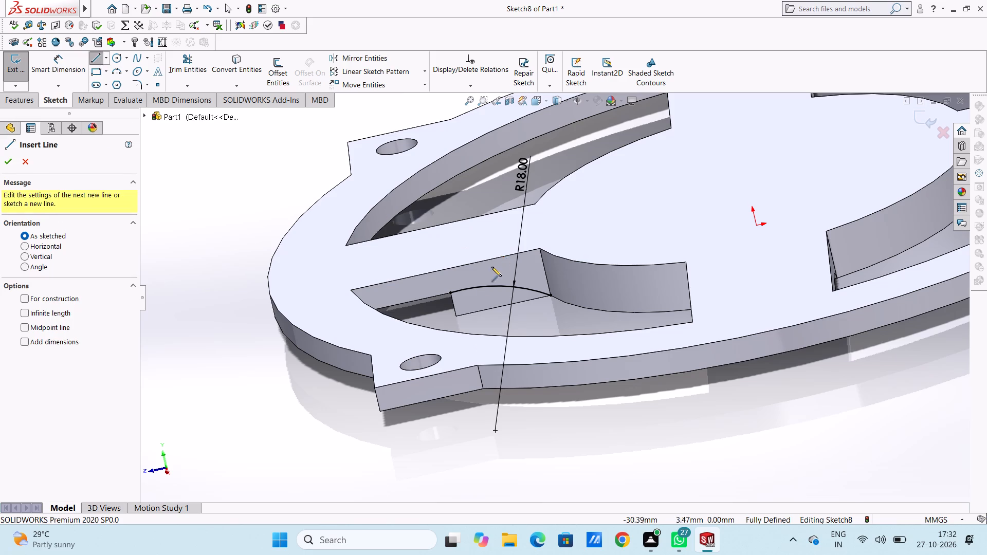
{"action": "left_click", "coordinate": [452, 295]}
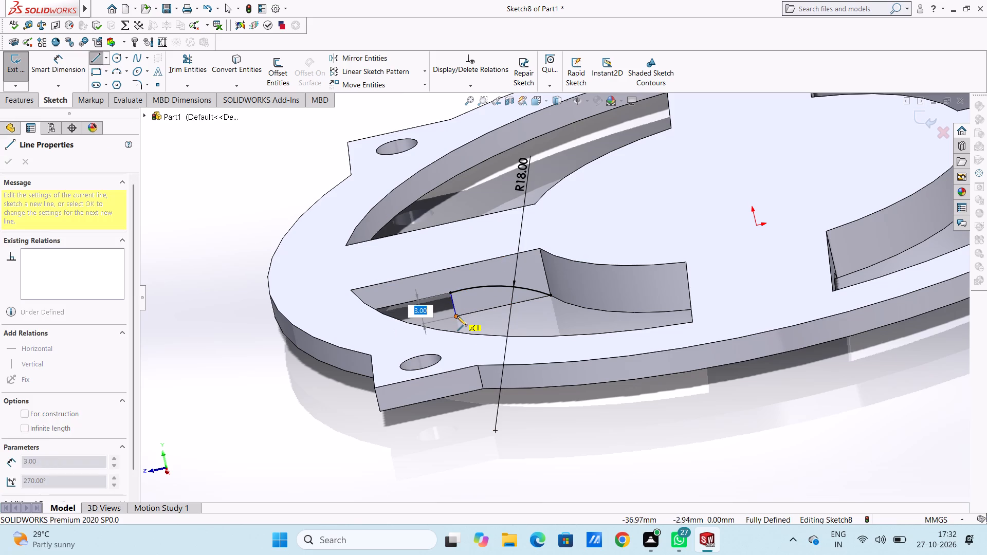
{"action": "left_click", "coordinate": [457, 316]}
{"action": "left_click", "coordinate": [552, 296]}
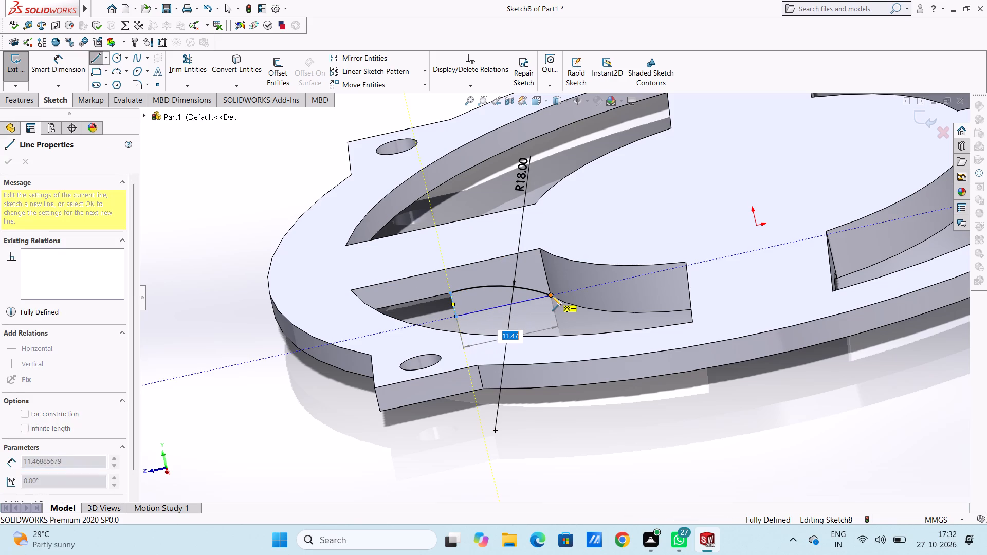
{"action": "left_click", "coordinate": [9, 161]}
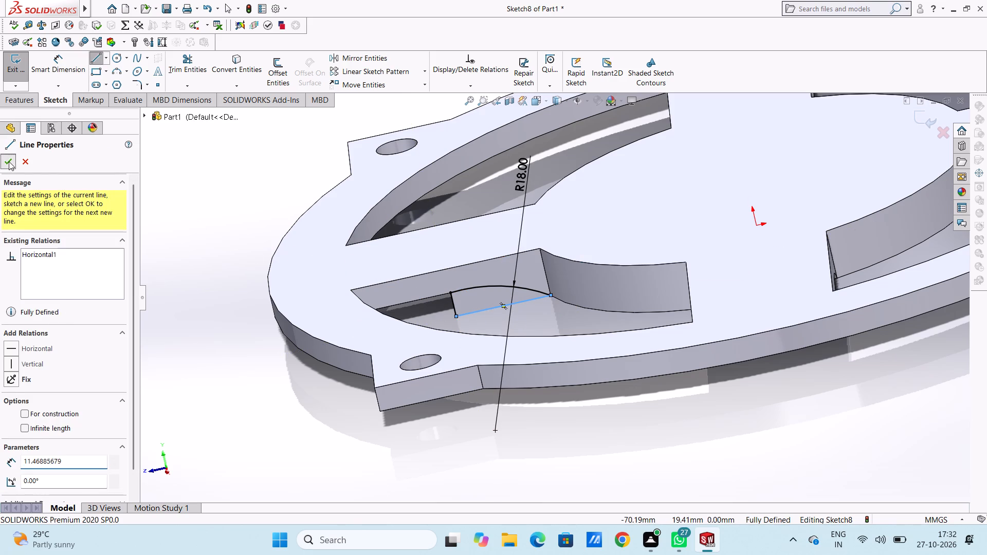
{"action": "left_click", "coordinate": [230, 188]}
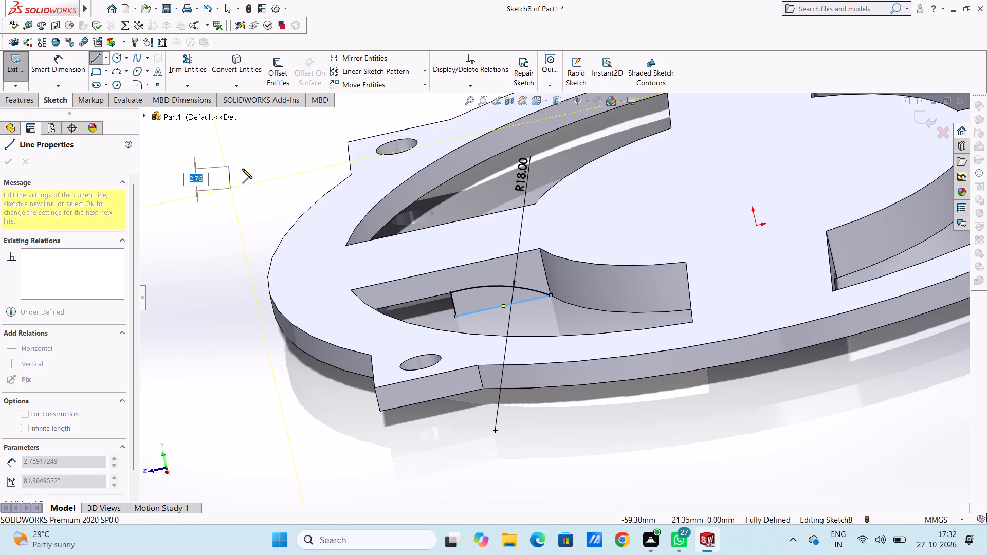
{"action": "right_click", "coordinate": [255, 159]}
{"action": "left_click", "coordinate": [268, 166]}
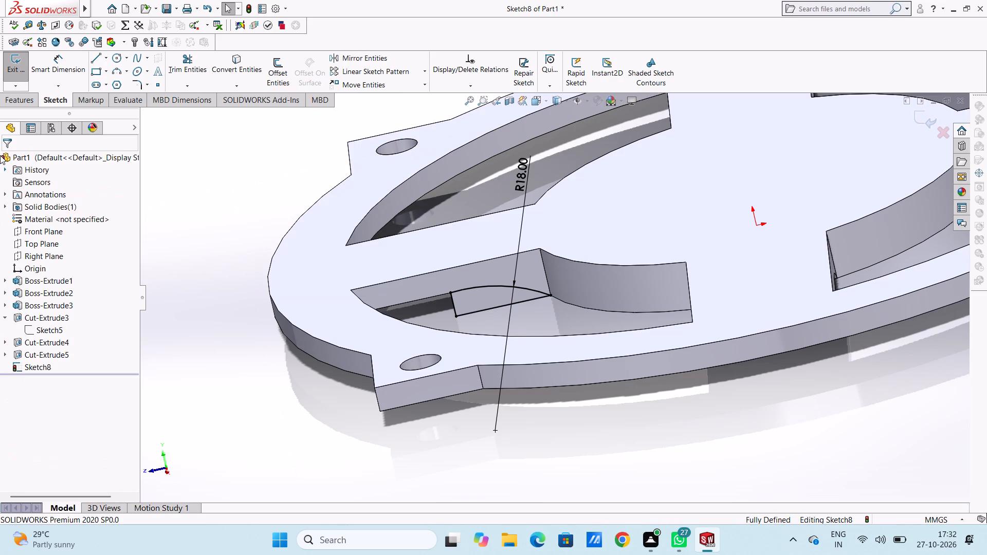
Extrude-cut the last arm's arc profile through the block, ending Up To Surface at the arm's opposite side face.
{"action": "scroll", "coordinate": [252, 206], "scroll_direction": "up", "scroll_amount": 3}
{"action": "middle_click_drag", "start_coordinate": [278, 226], "coordinate": [294, 238]}
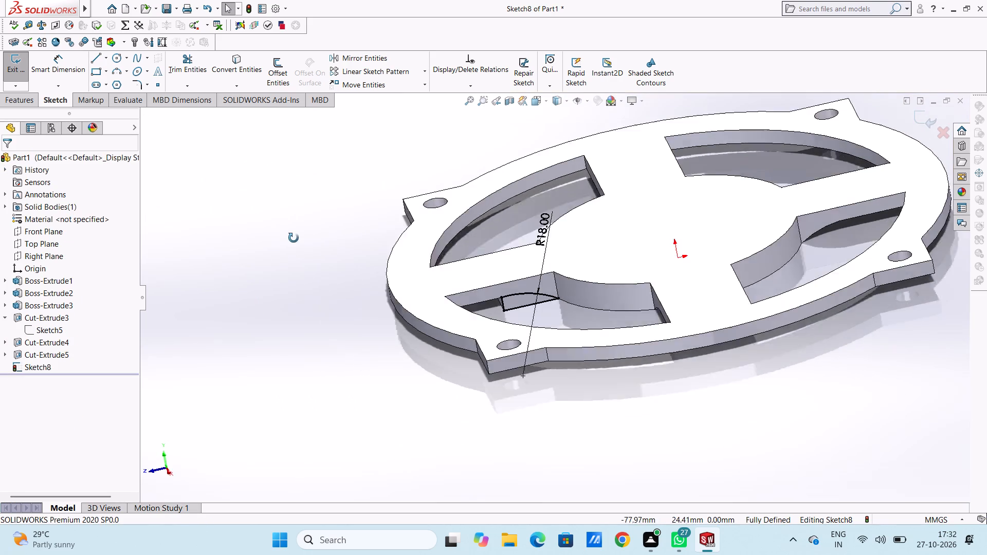
{"action": "middle_click_drag", "start_coordinate": [294, 238], "coordinate": [326, 234]}
{"action": "scroll", "coordinate": [326, 233], "scroll_direction": "up", "scroll_amount": 3}
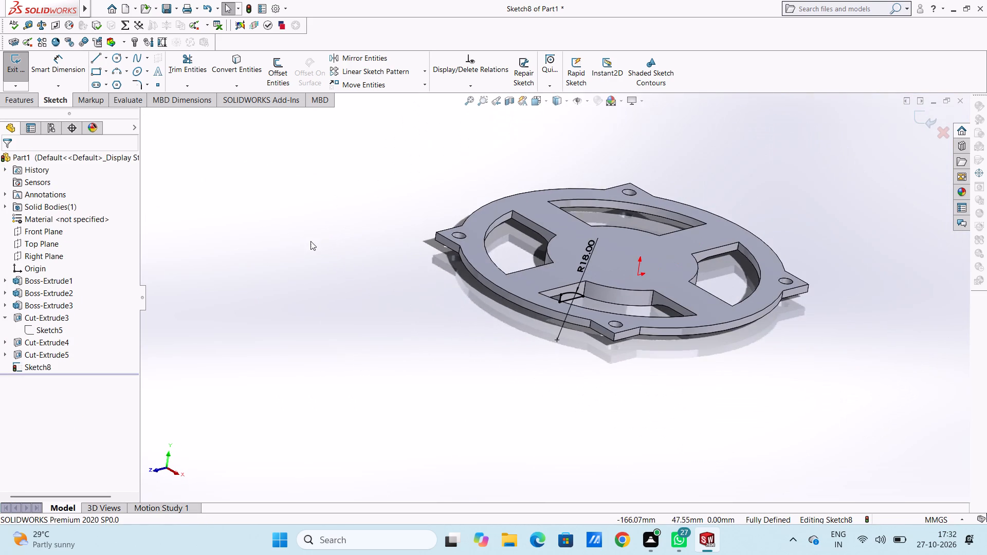
{"action": "middle_click_drag", "start_coordinate": [316, 245], "coordinate": [299, 330]}
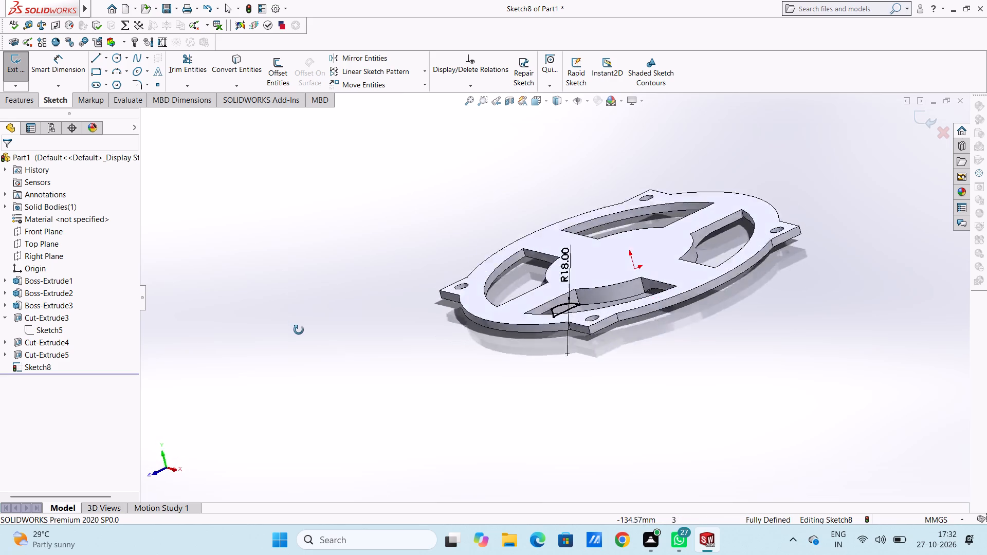
{"action": "middle_click_drag", "start_coordinate": [299, 330], "coordinate": [288, 348]}
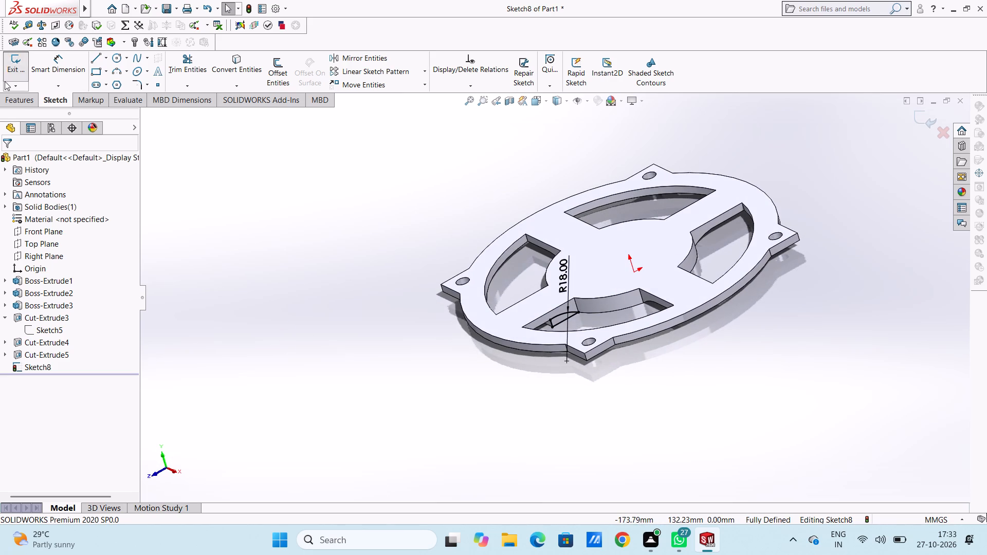
{"action": "left_click", "coordinate": [15, 101]}
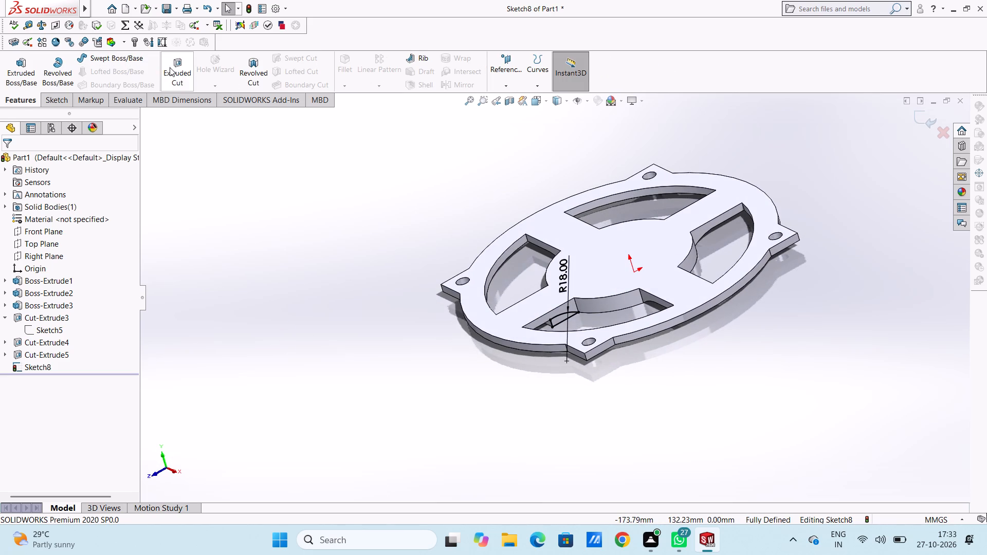
{"action": "left_click", "coordinate": [175, 69]}
{"action": "middle_click_drag", "start_coordinate": [322, 249], "coordinate": [382, 324]}
{"action": "left_click", "coordinate": [82, 229]}
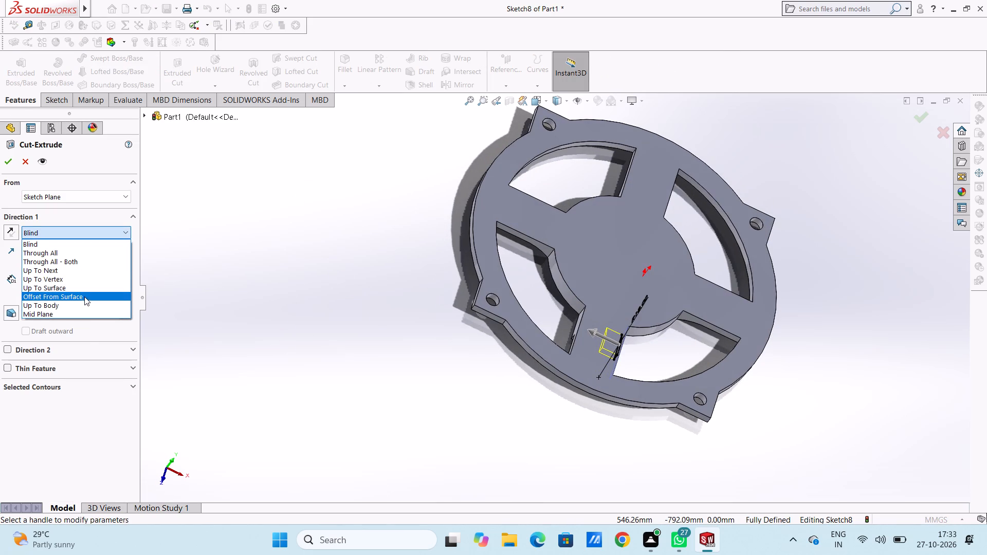
{"action": "left_click", "coordinate": [77, 288]}
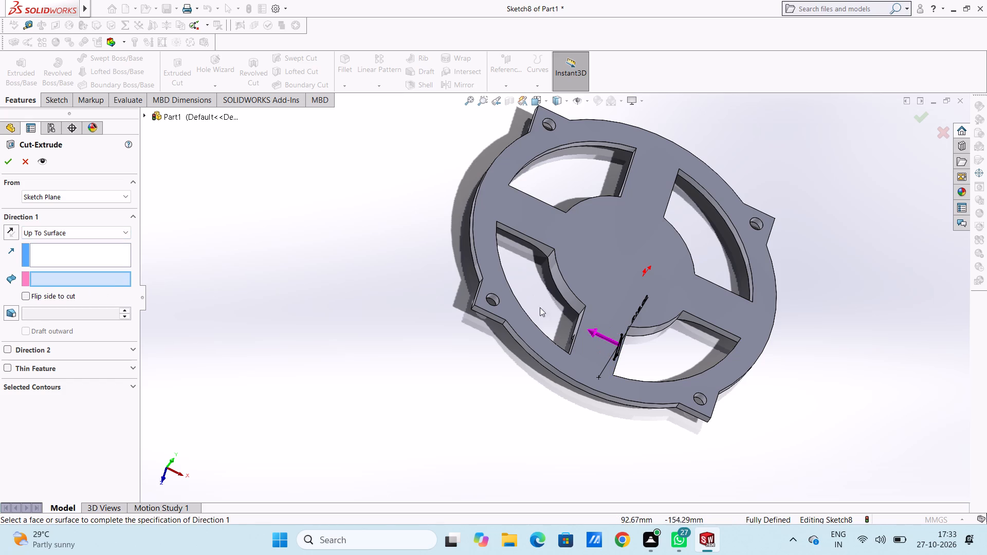
{"action": "left_click", "coordinate": [578, 322]}
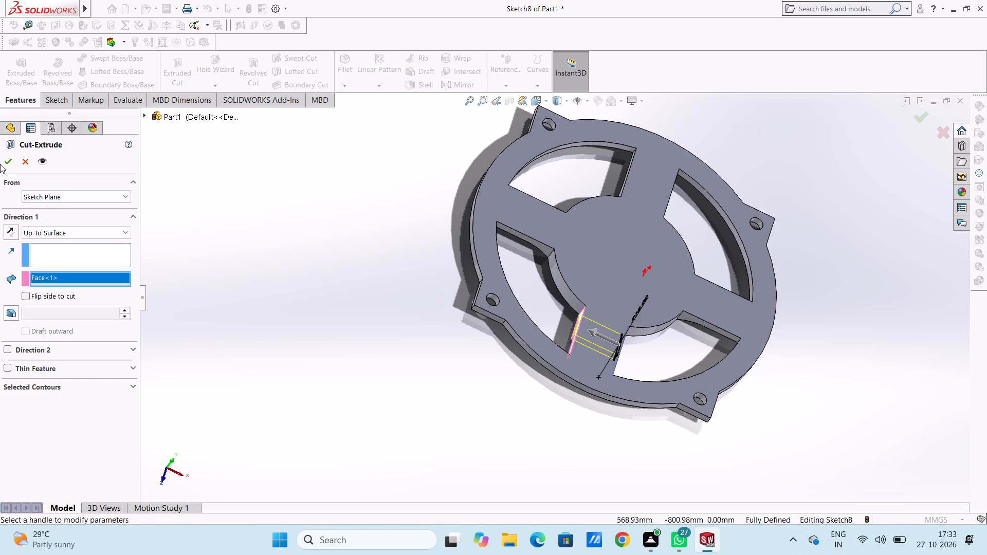
{"action": "left_click", "coordinate": [5, 162]}
{"action": "left_click", "coordinate": [277, 253]}
Examine the part's four arm cuts and raised disc from several angles, including the top and bottom views.
{"action": "middle_click_drag", "start_coordinate": [312, 312], "coordinate": [271, 190]}
{"action": "middle_click_drag", "start_coordinate": [401, 459], "coordinate": [378, 283]}
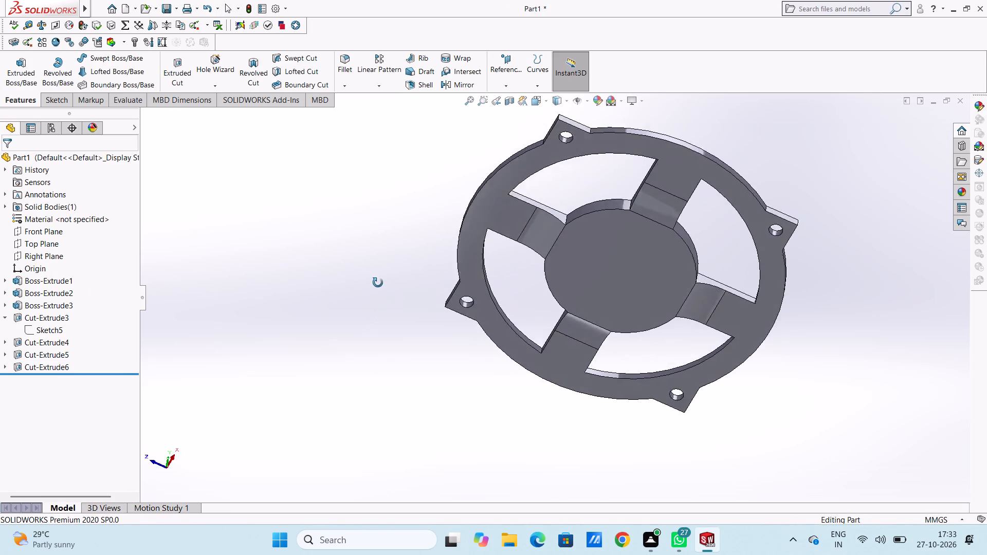
{"action": "middle_click_drag", "start_coordinate": [378, 283], "coordinate": [296, 321]}
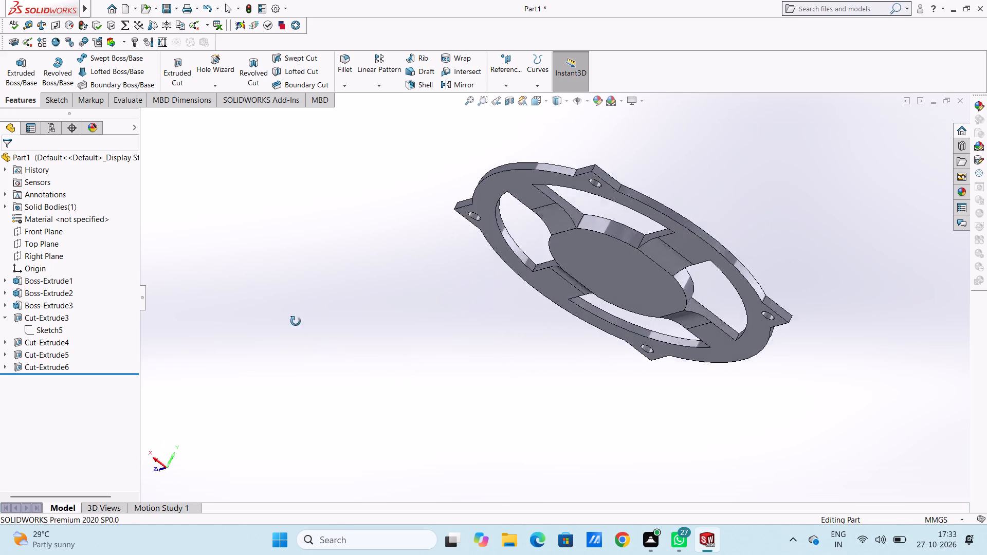
{"action": "middle_click_drag", "start_coordinate": [296, 321], "coordinate": [360, 403]}
{"action": "scroll", "coordinate": [353, 410], "scroll_direction": "up", "scroll_amount": 1}
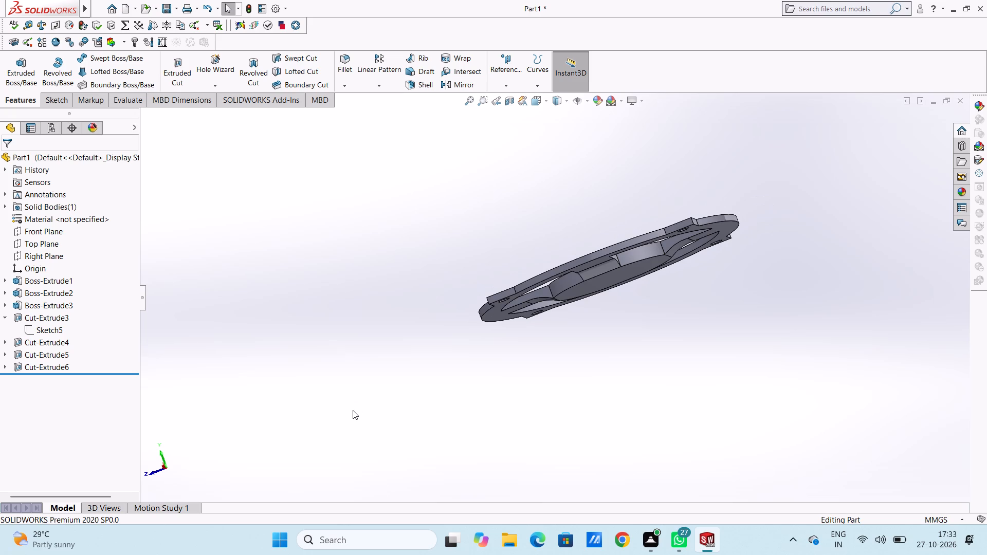
{"action": "middle_click_drag", "start_coordinate": [461, 440], "coordinate": [427, 363]}
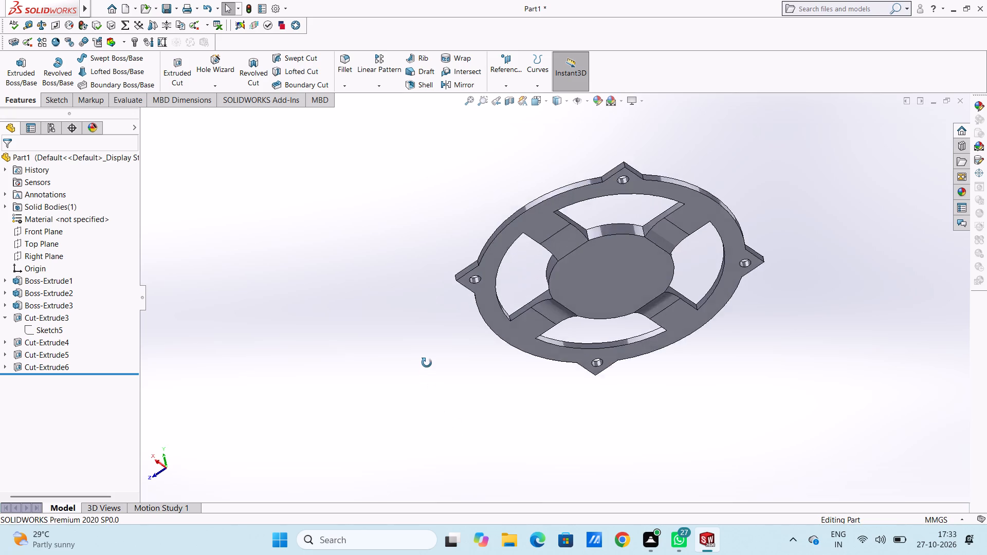
{"action": "middle_click_drag", "start_coordinate": [427, 363], "coordinate": [430, 318]}
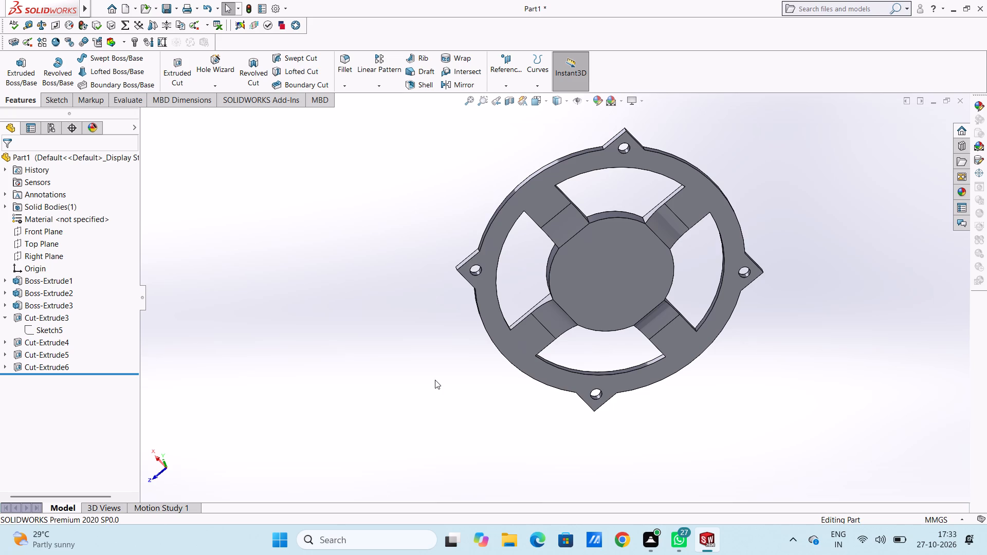
{"action": "key", "text": "ctrl+5"}
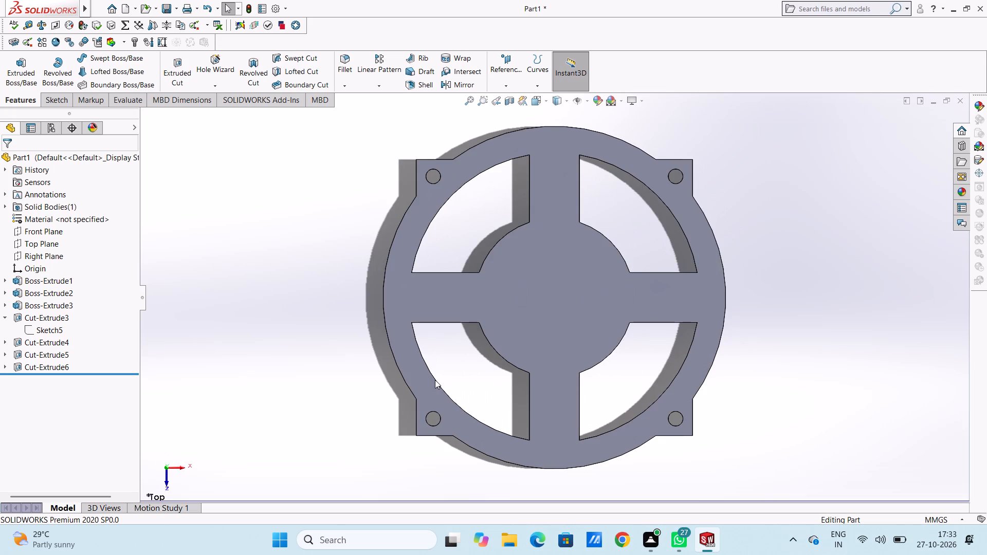
{"action": "key", "text": "ctrl+6"}
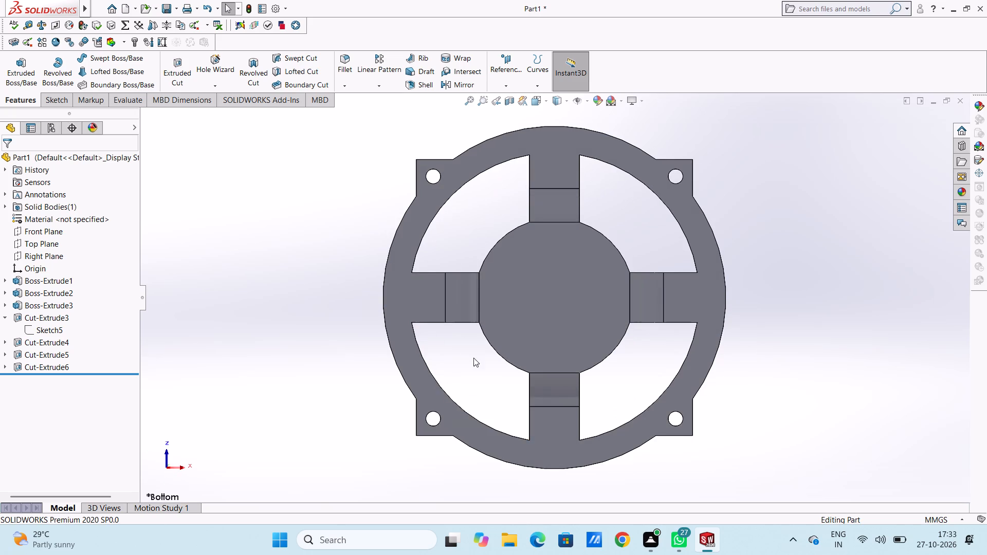
Open a new sketch on the frame's underside face.
{"action": "scroll", "coordinate": [562, 220], "scroll_direction": "up", "scroll_amount": 3}
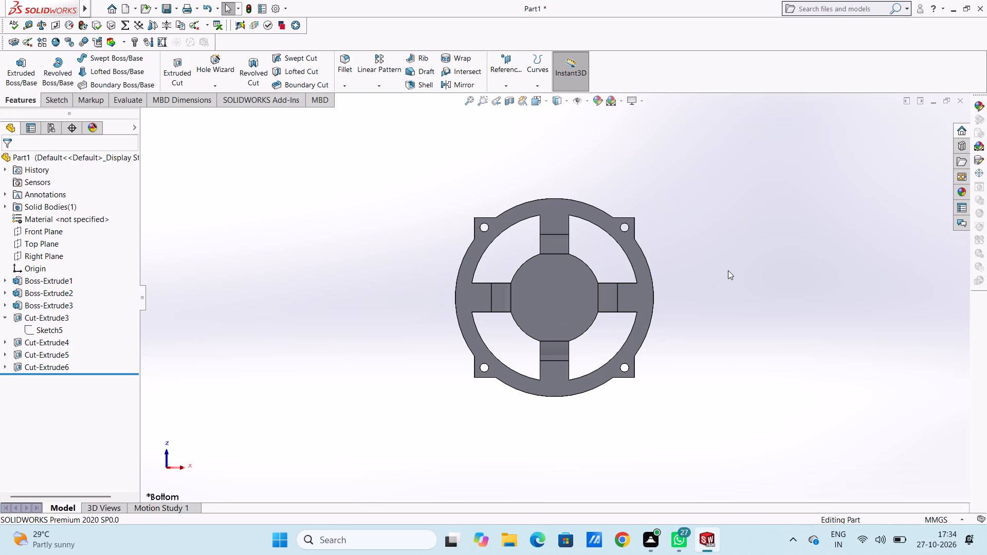
{"action": "left_click", "coordinate": [640, 263]}
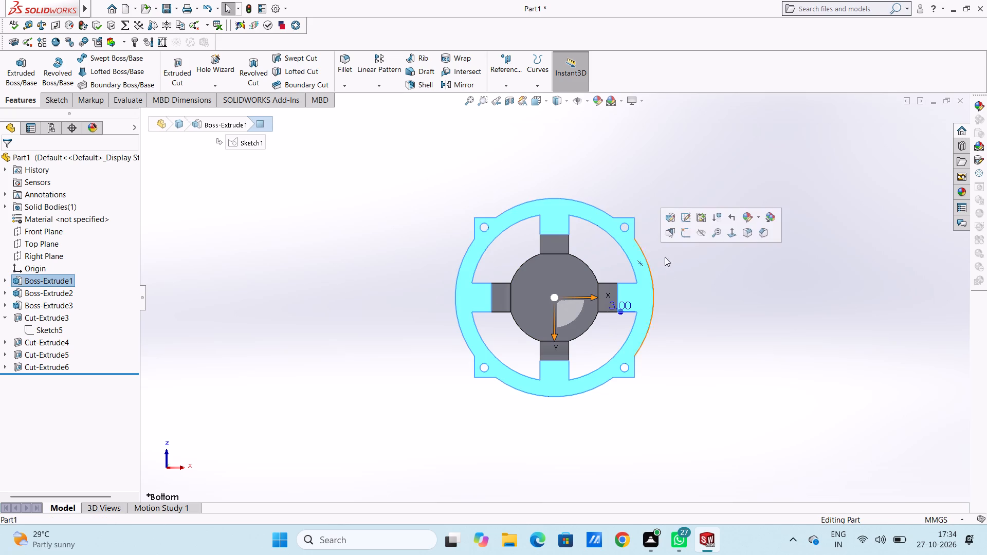
{"action": "double_click", "coordinate": [686, 231]}
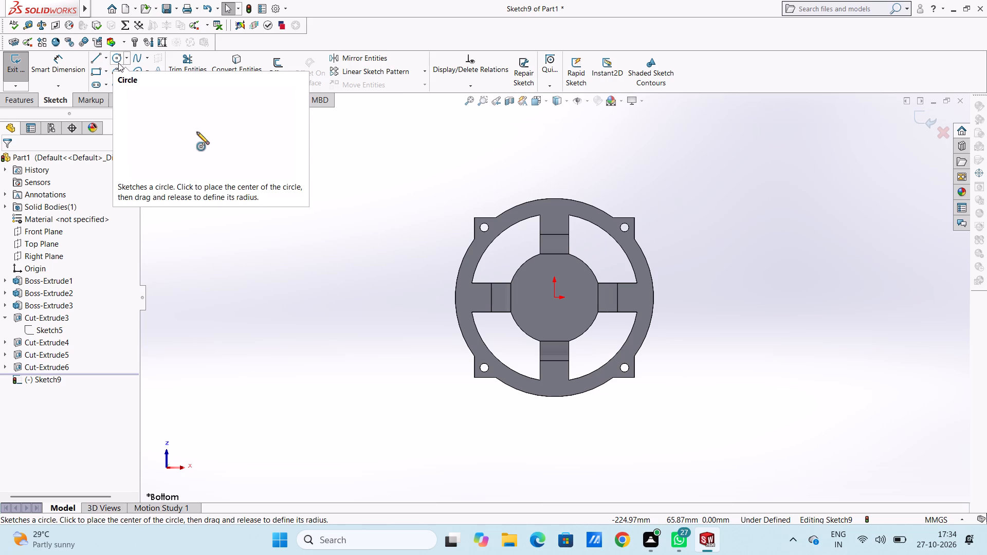
Trace the frame's four outer arcs with three-point arcs of about 58.3 mm radius, running between the corner tabs.
{"action": "left_click", "coordinate": [99, 58]}
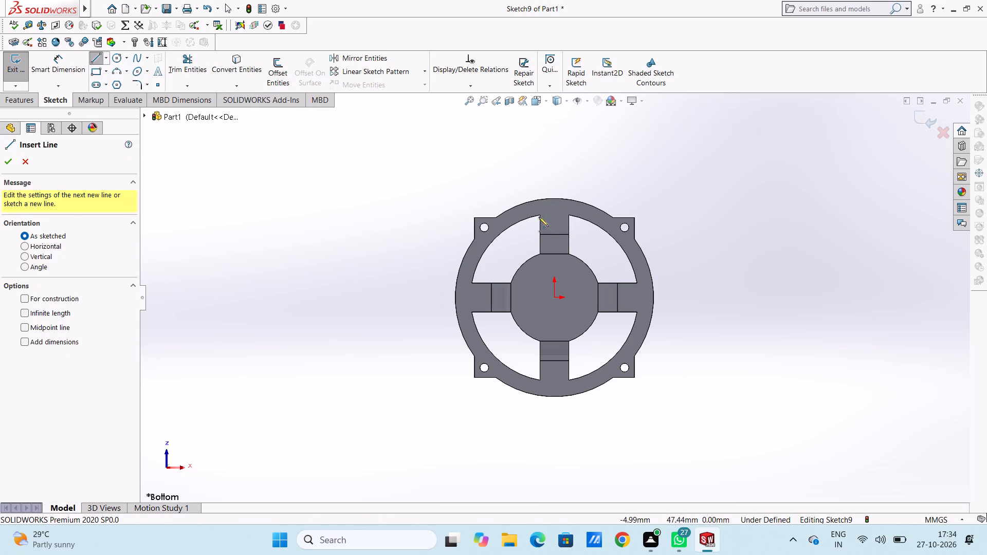
{"action": "left_click", "coordinate": [115, 75]}
{"action": "left_click", "coordinate": [496, 219]}
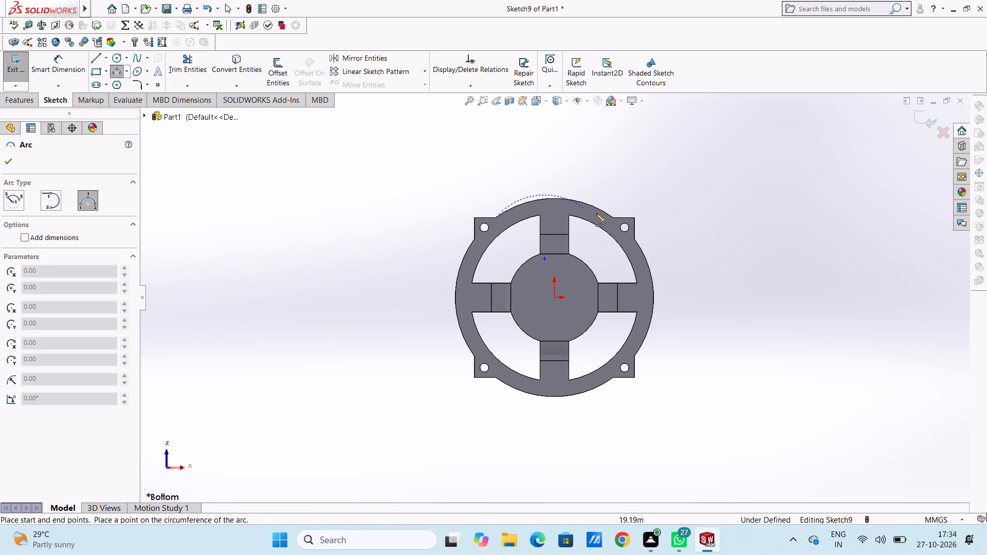
{"action": "left_click", "coordinate": [614, 218]}
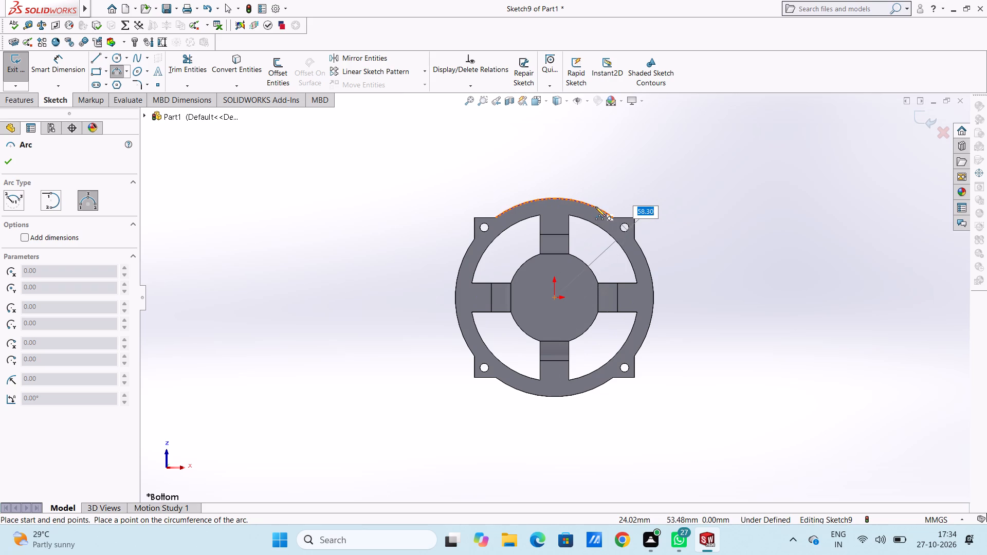
{"action": "left_click", "coordinate": [595, 207]}
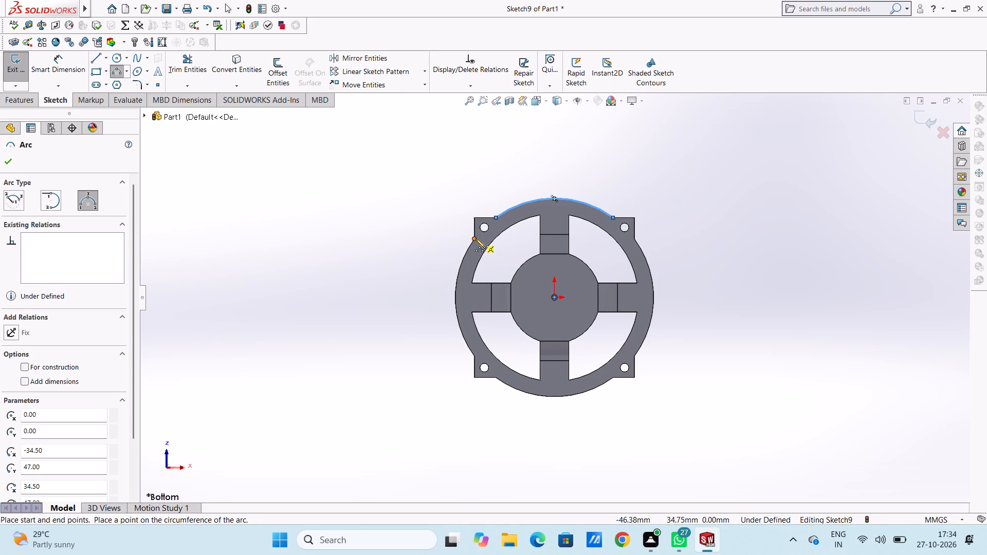
{"action": "left_click", "coordinate": [476, 238]}
{"action": "left_click", "coordinate": [474, 356]}
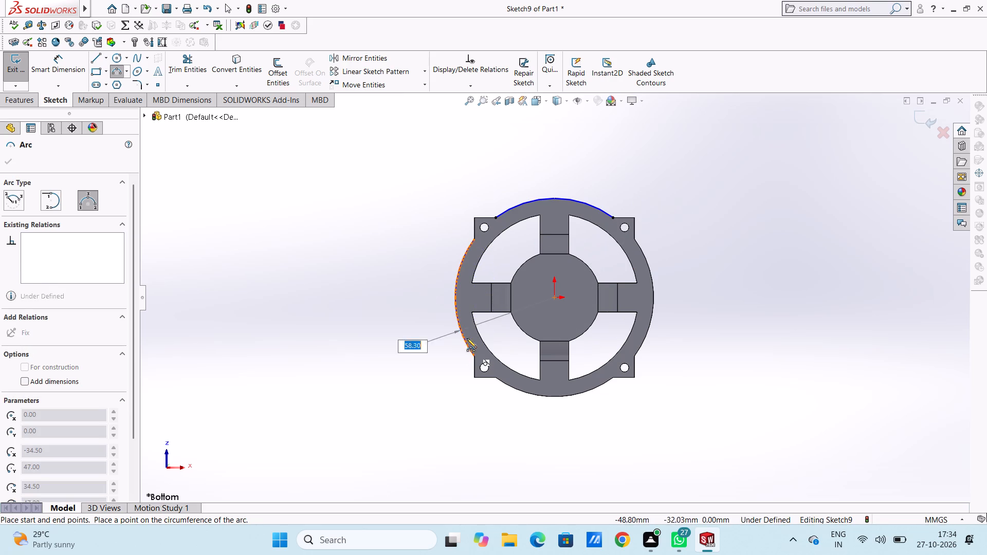
{"action": "left_click", "coordinate": [460, 327]}
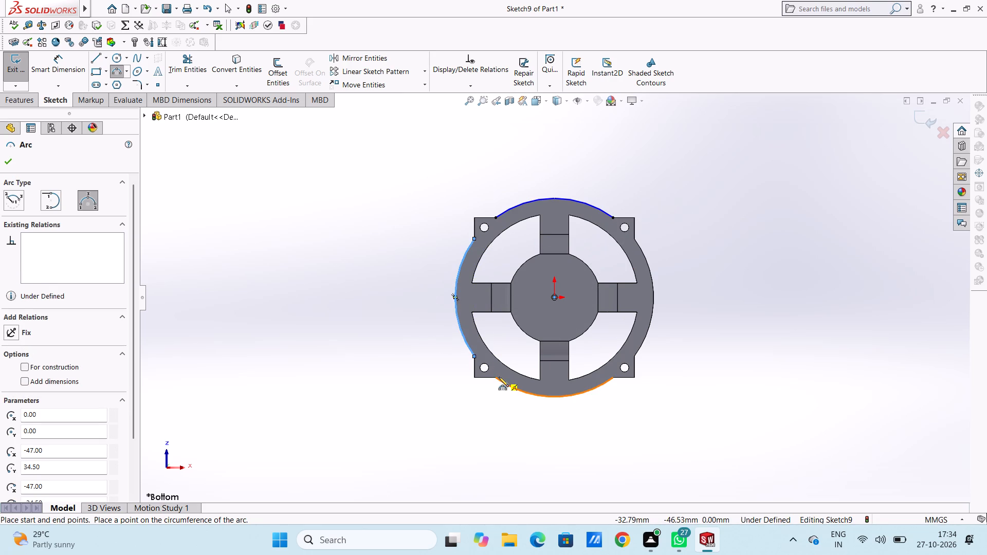
{"action": "left_click", "coordinate": [497, 379]}
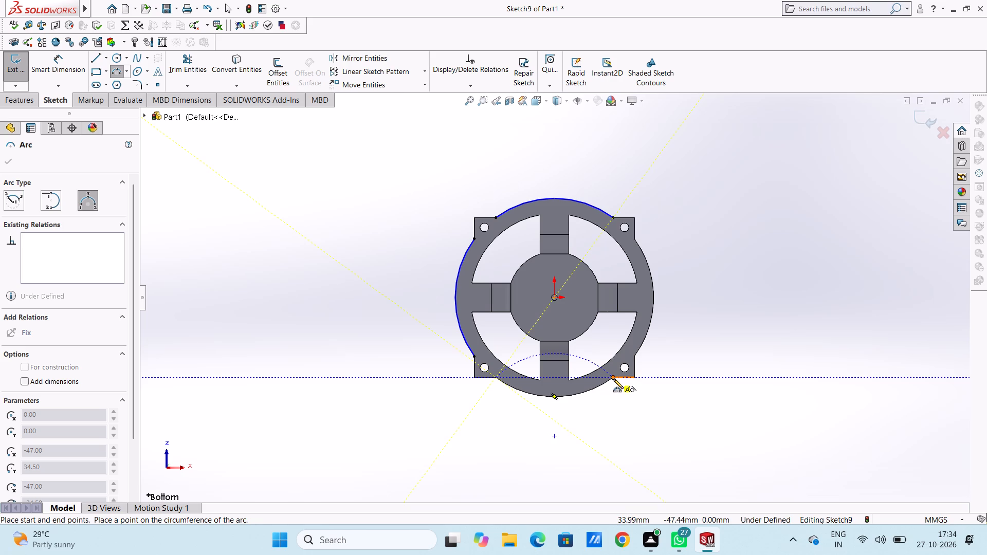
{"action": "left_click", "coordinate": [614, 379]}
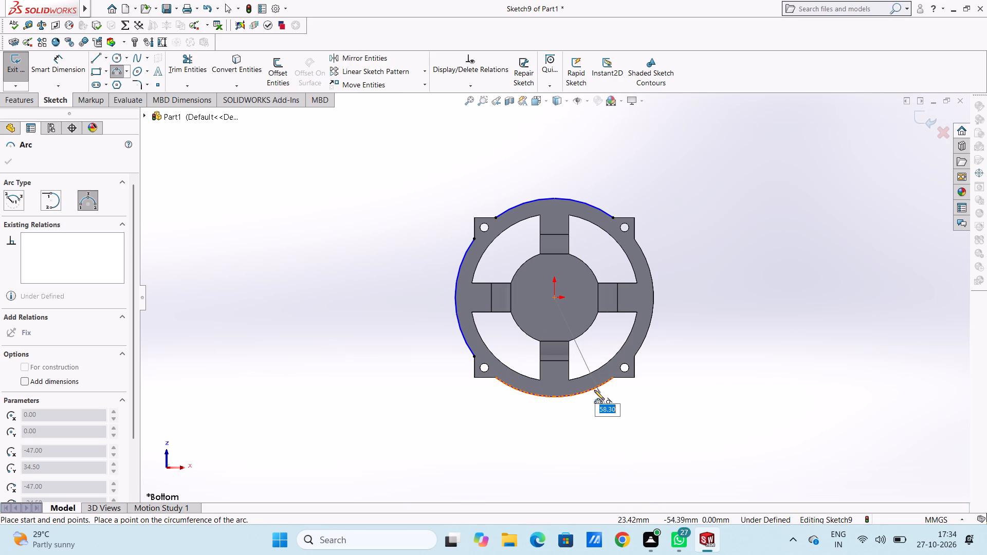
{"action": "left_click", "coordinate": [594, 390]}
{"action": "left_click", "coordinate": [636, 357]}
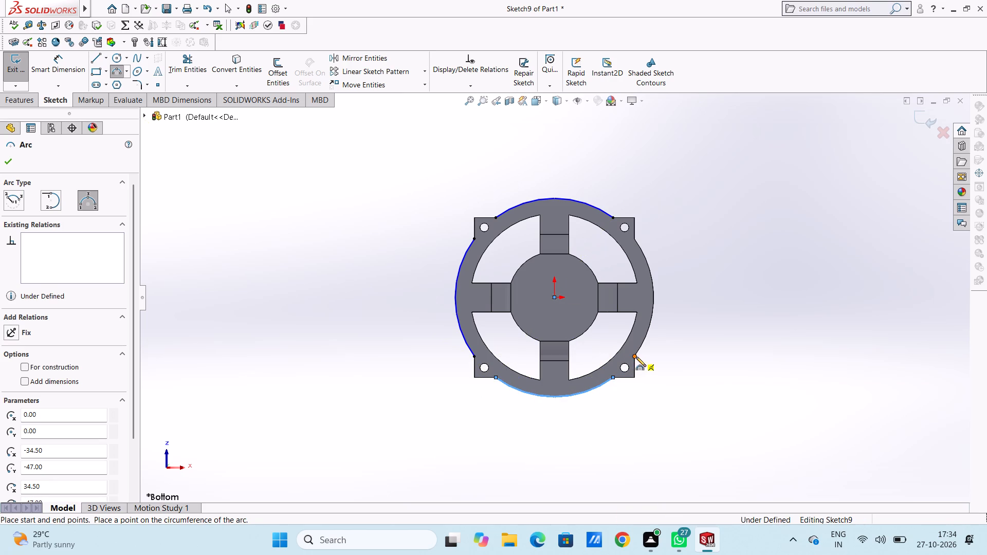
{"action": "left_click", "coordinate": [633, 239]}
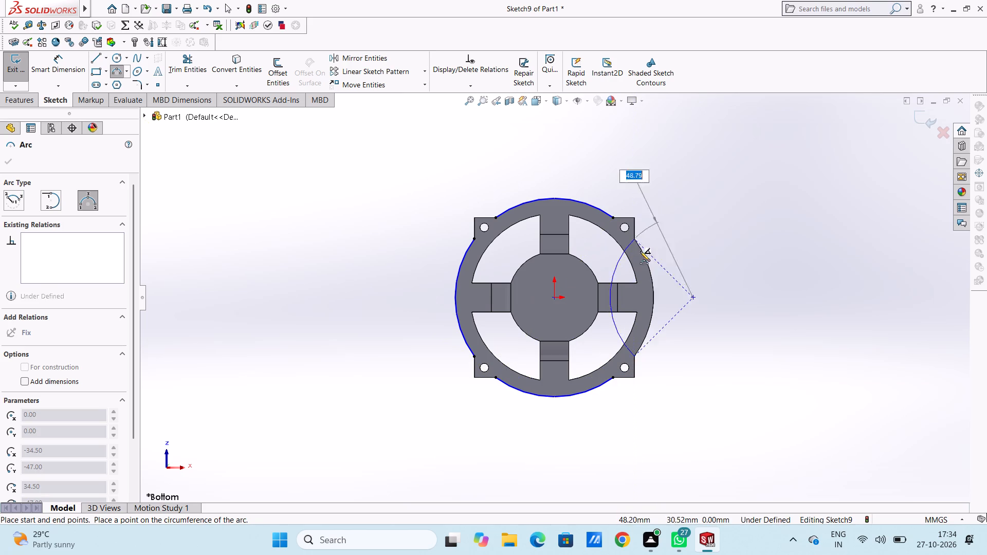
{"action": "left_click", "coordinate": [646, 260]}
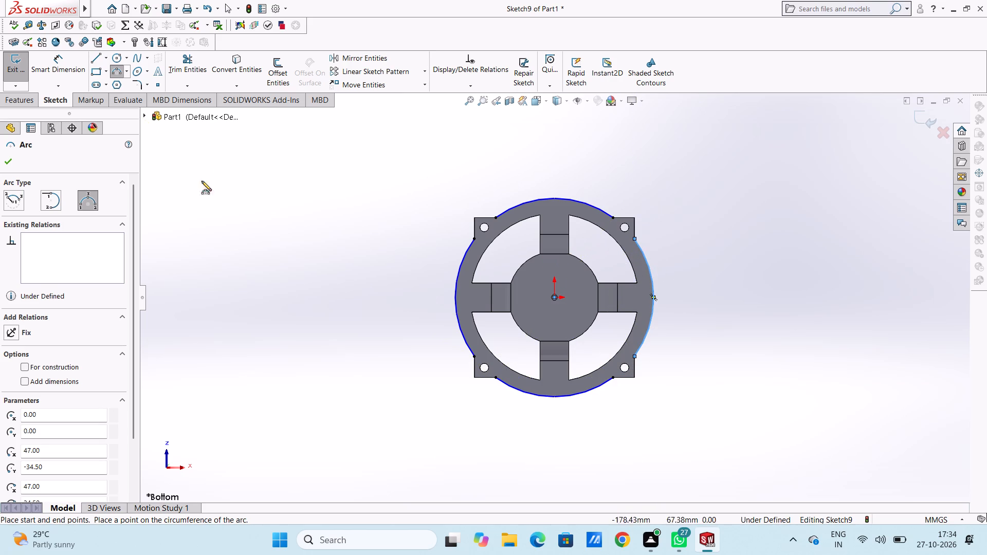
{"action": "left_click", "coordinate": [4, 163]}
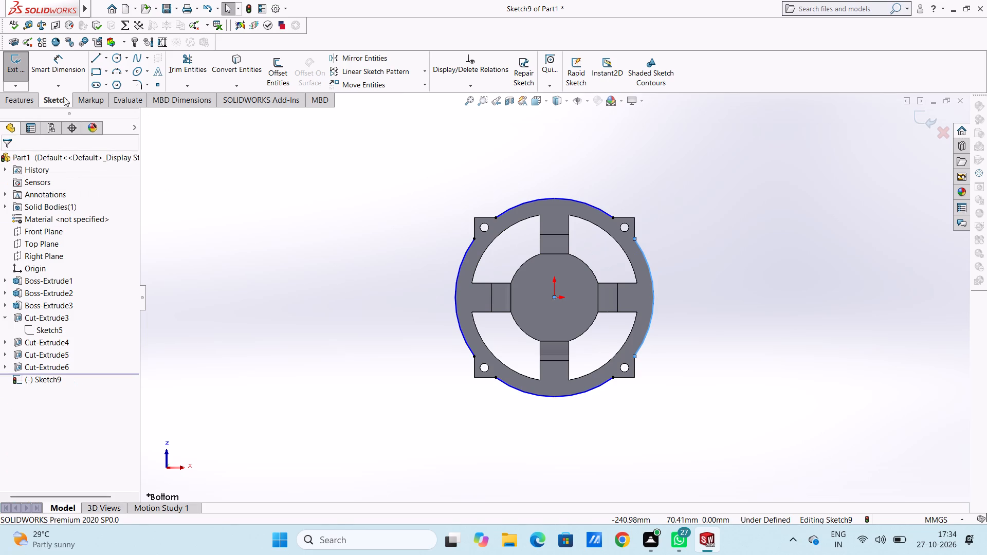
Trace the outer edges of the two upper corner tabs with horizontal and vertical lines 12.5 mm long, joining the arc ends.
{"action": "left_click", "coordinate": [104, 60]}
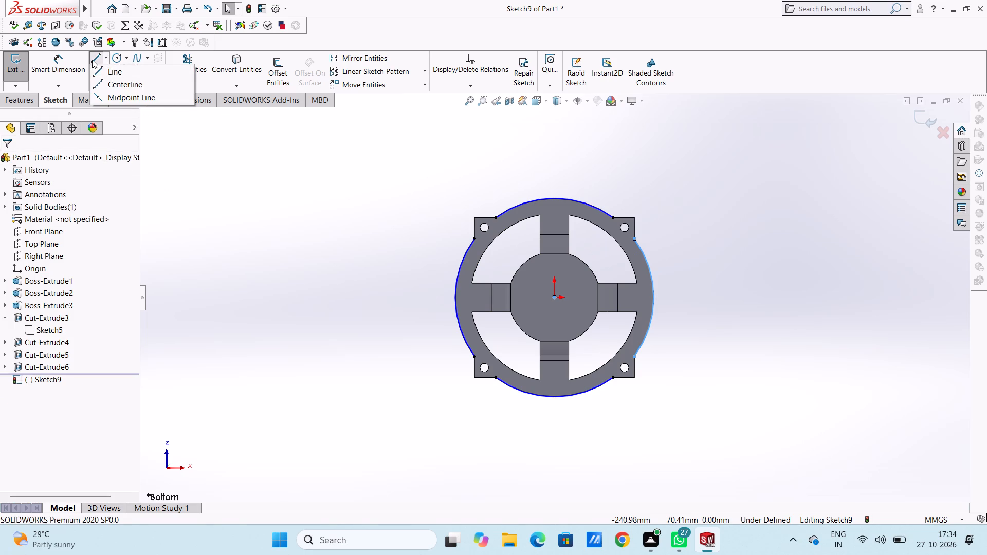
{"action": "left_click", "coordinate": [93, 59]}
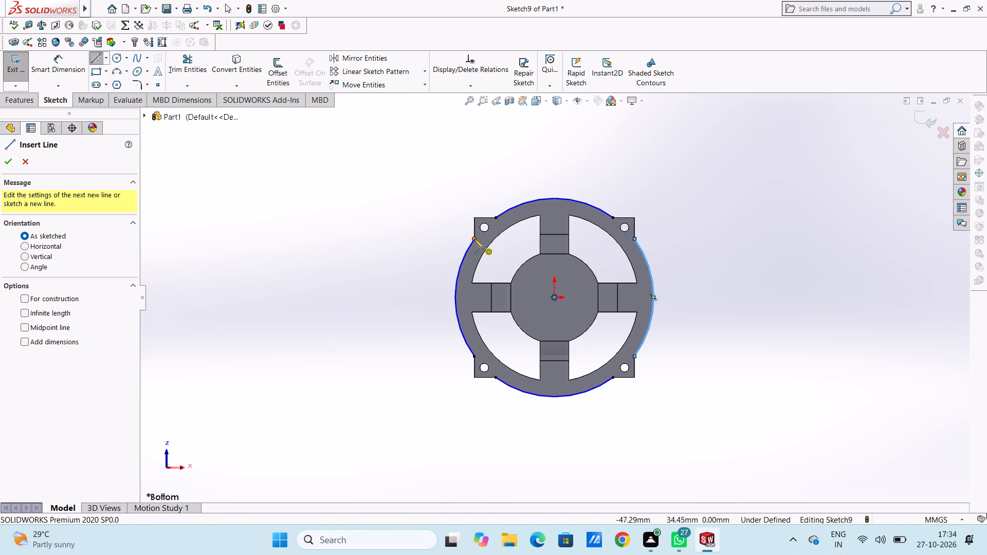
{"action": "left_click", "coordinate": [474, 239]}
{"action": "left_click", "coordinate": [474, 217]}
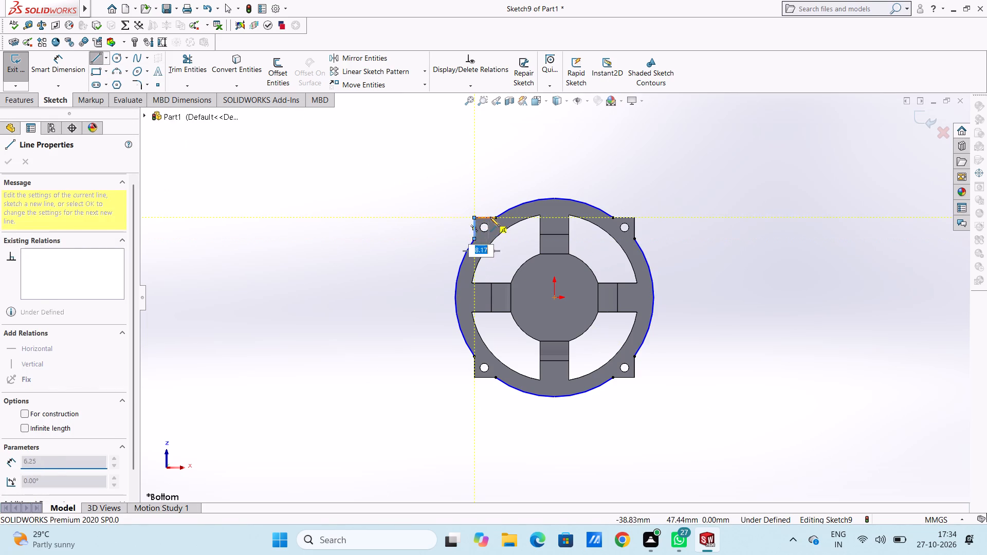
{"action": "left_click", "coordinate": [495, 218]}
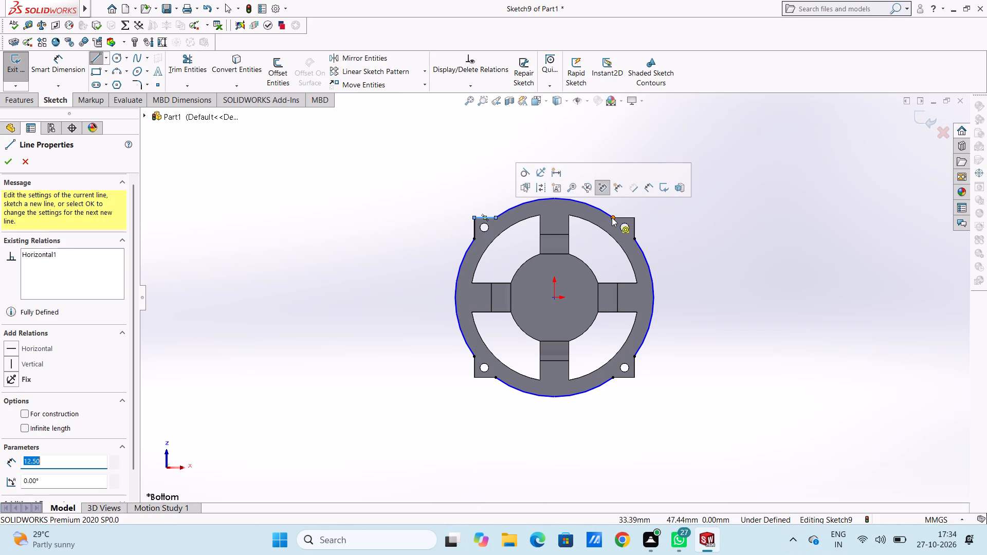
{"action": "left_click", "coordinate": [612, 217]}
{"action": "left_click", "coordinate": [635, 217]}
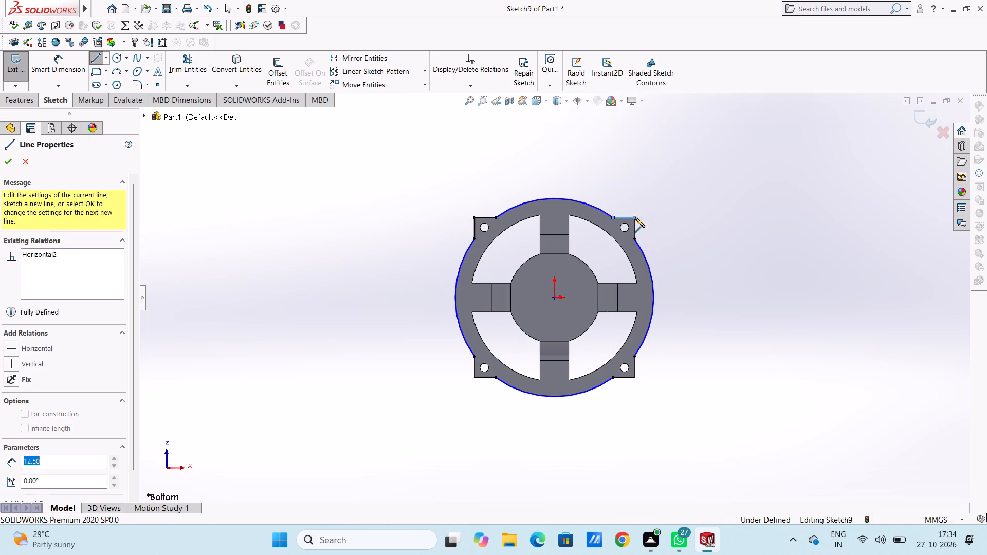
{"action": "left_click", "coordinate": [636, 239]}
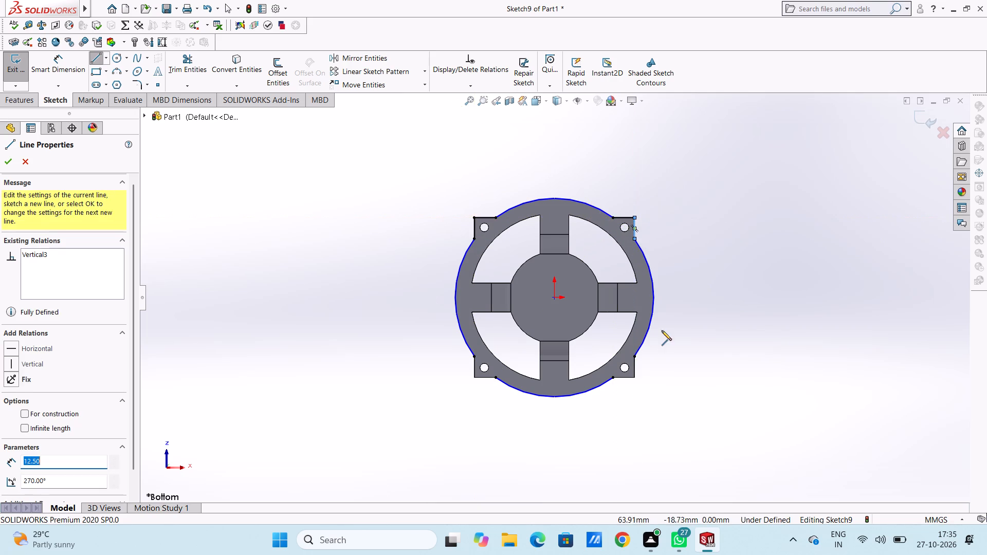
Trace the outer edges of the two lower corner tabs with 12.5 mm vertical and horizontal lines, closing the outline.
{"action": "left_click", "coordinate": [634, 355]}
{"action": "left_click", "coordinate": [634, 378]}
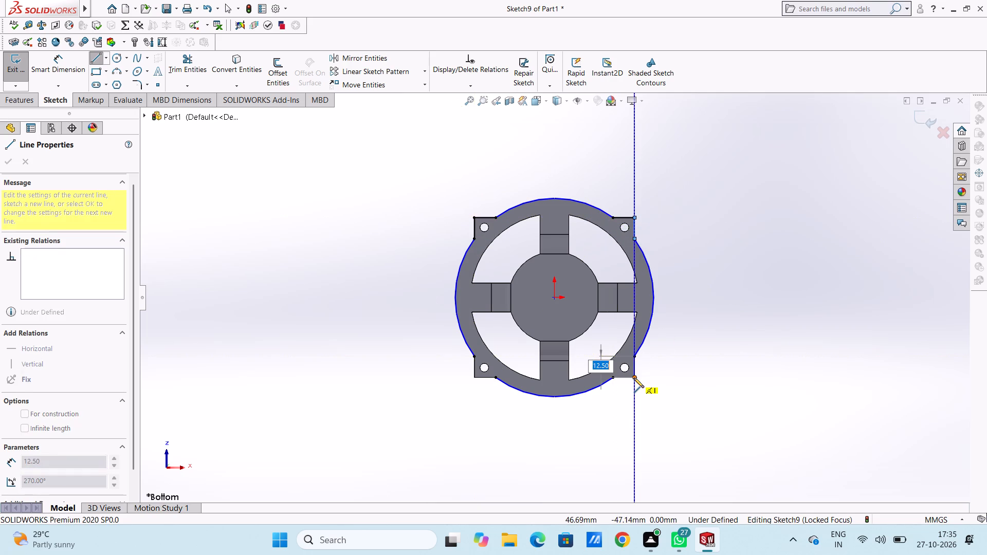
{"action": "left_click", "coordinate": [615, 377]}
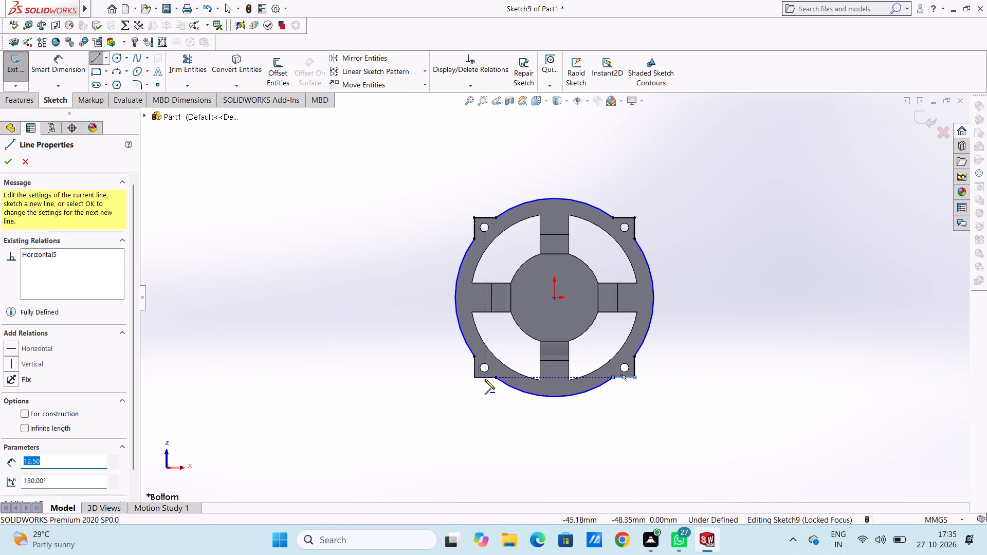
{"action": "left_click", "coordinate": [495, 378]}
{"action": "left_click", "coordinate": [474, 379]}
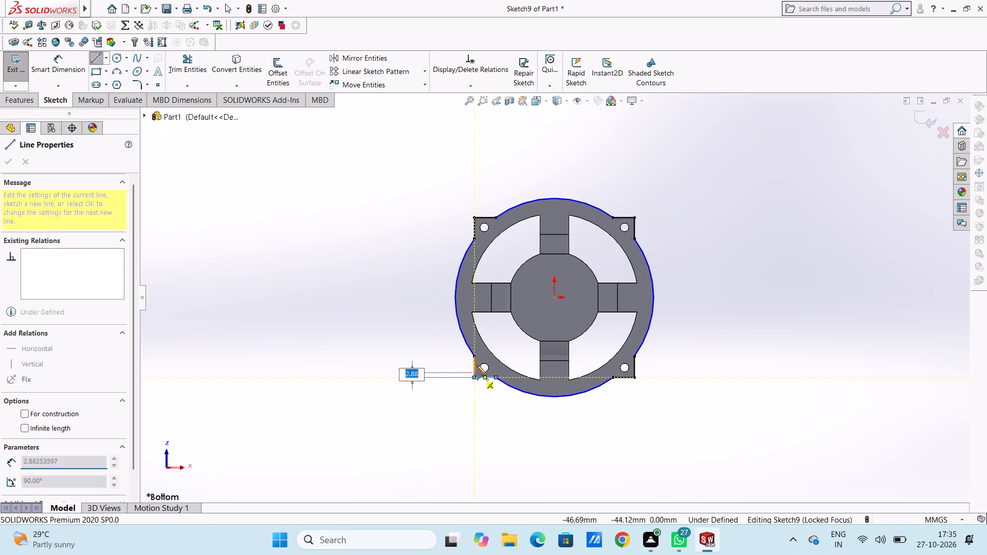
{"action": "left_click", "coordinate": [477, 358]}
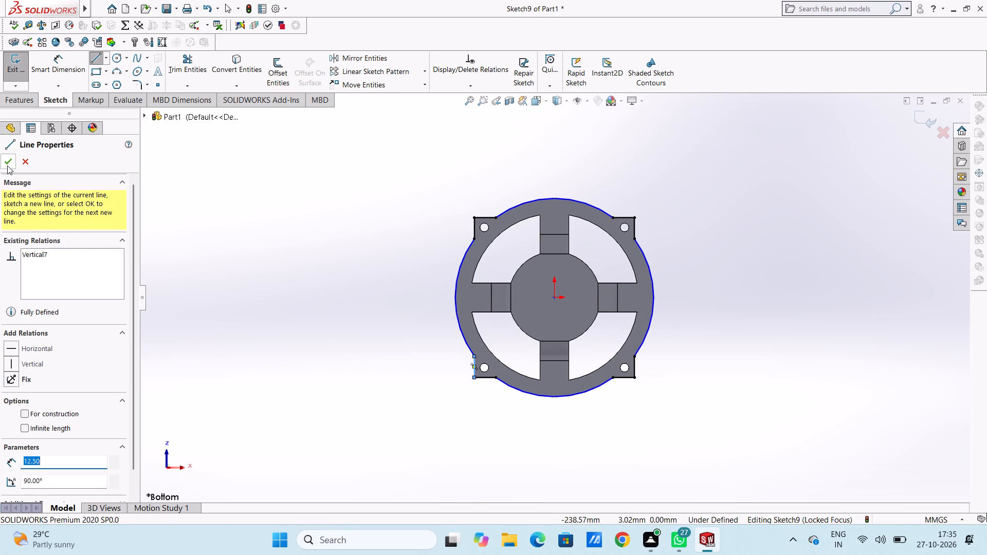
{"action": "double_click", "coordinate": [7, 165]}
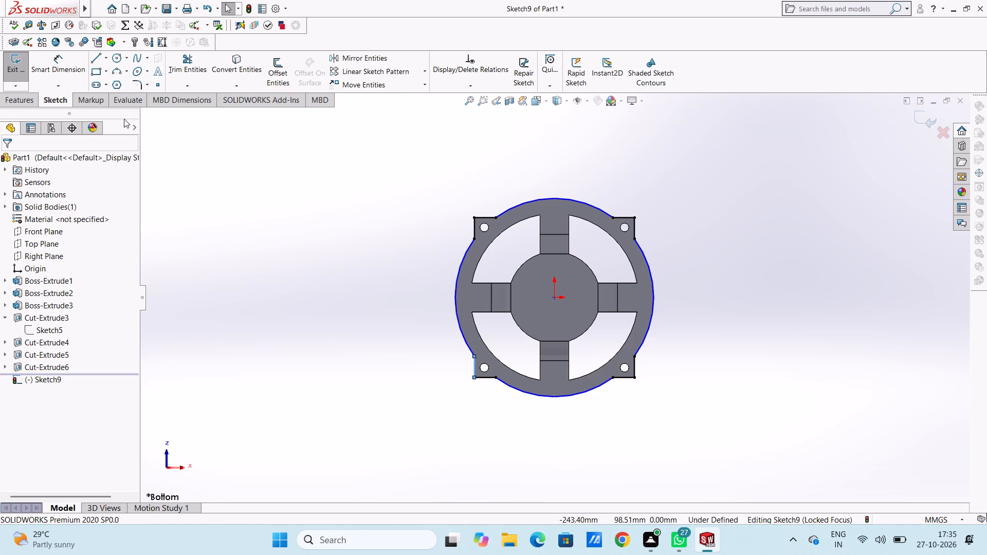
Dimension the radii of the outline's left and upper arcs, keeping their drawn values.
{"action": "left_click", "coordinate": [63, 57]}
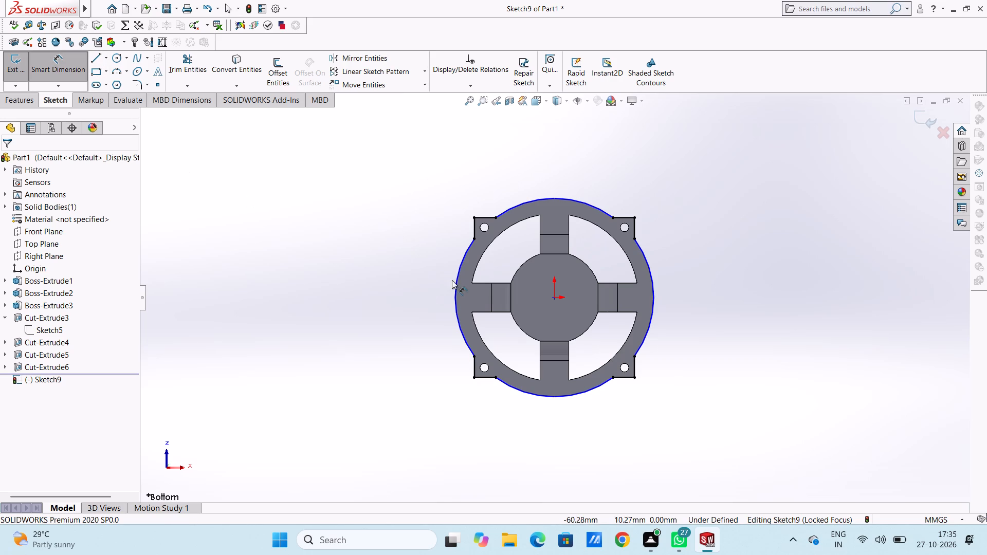
{"action": "left_click", "coordinate": [455, 286]}
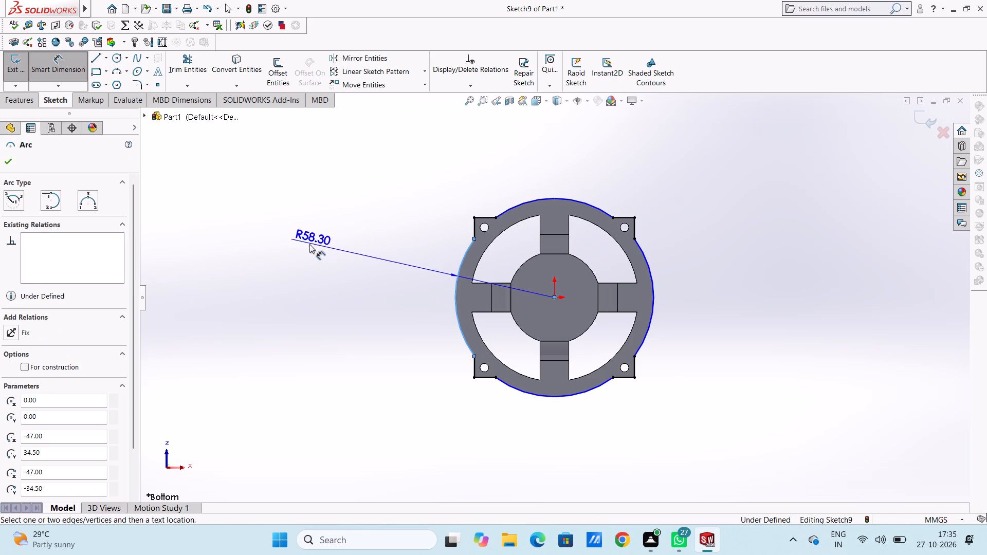
{"action": "left_click", "coordinate": [306, 248]}
{"action": "left_click", "coordinate": [262, 230]}
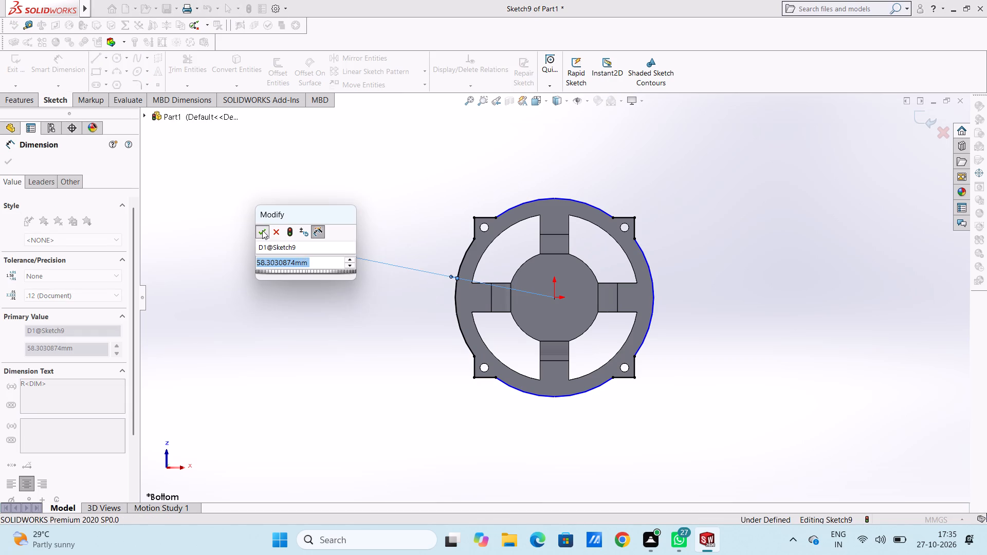
{"action": "left_click", "coordinate": [266, 216]}
{"action": "left_click", "coordinate": [520, 202]}
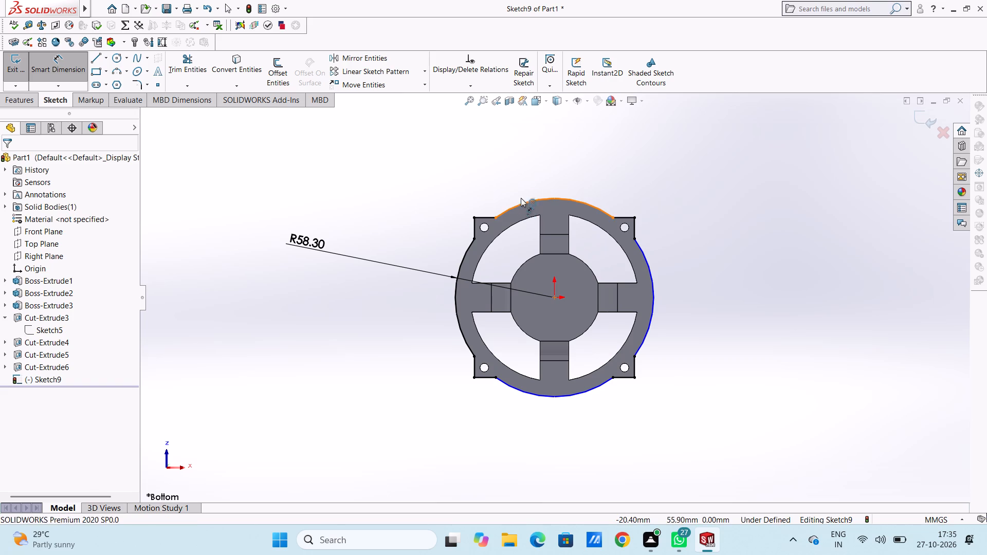
{"action": "left_click", "coordinate": [586, 146]}
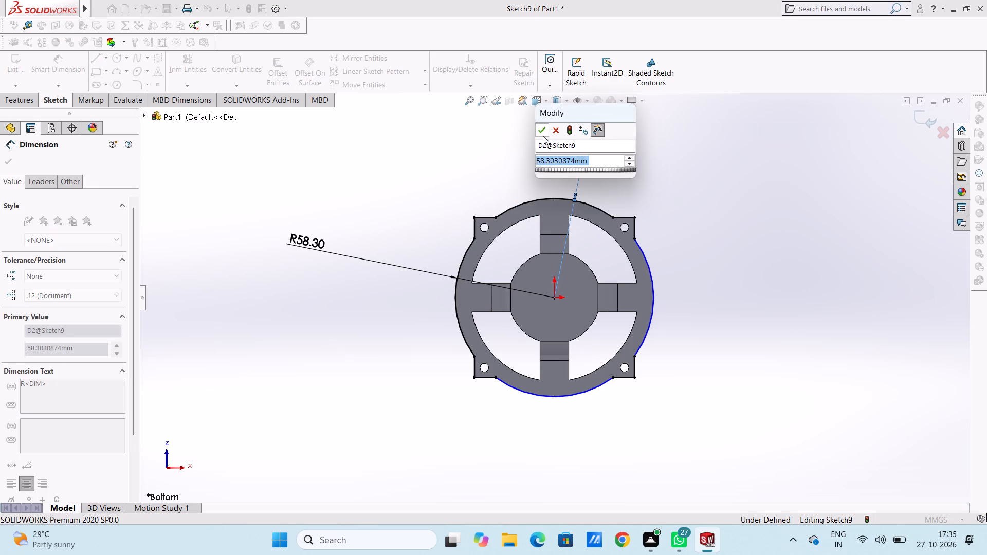
{"action": "left_click", "coordinate": [542, 135]}
{"action": "left_click", "coordinate": [520, 142]}
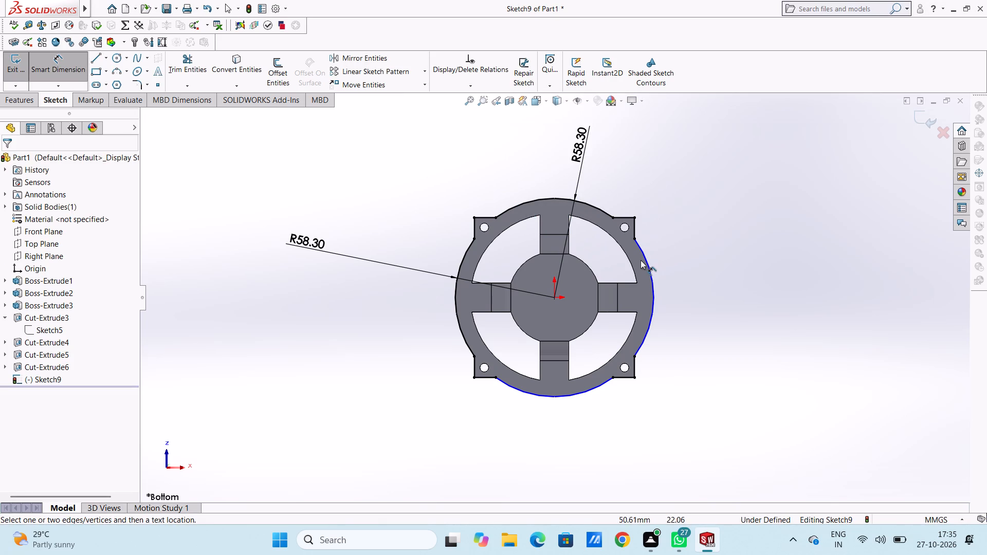
Dimension the radii of the outline's right and lower arcs, keeping their drawn values.
{"action": "left_click", "coordinate": [647, 262]}
{"action": "left_click", "coordinate": [776, 253]}
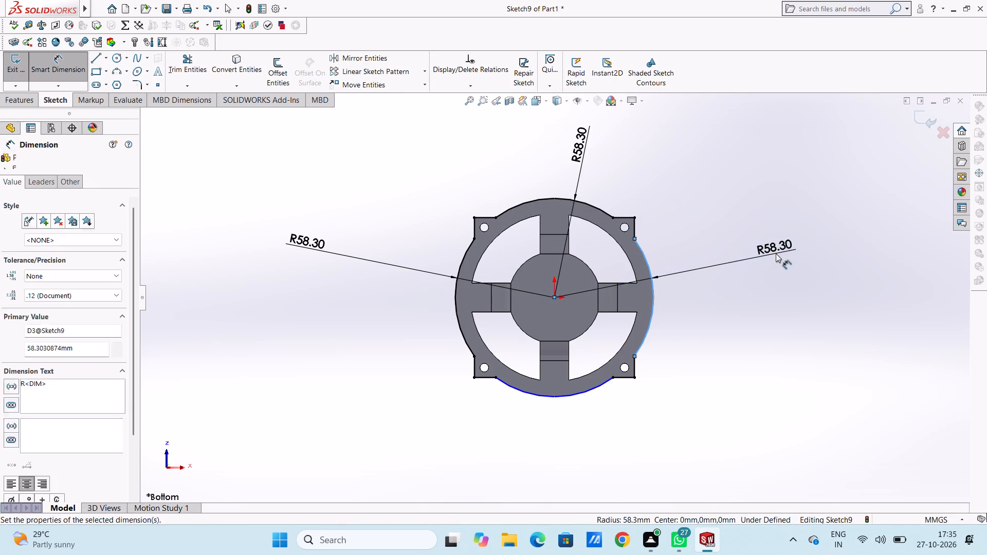
{"action": "left_click", "coordinate": [731, 238]}
{"action": "left_click", "coordinate": [715, 238]}
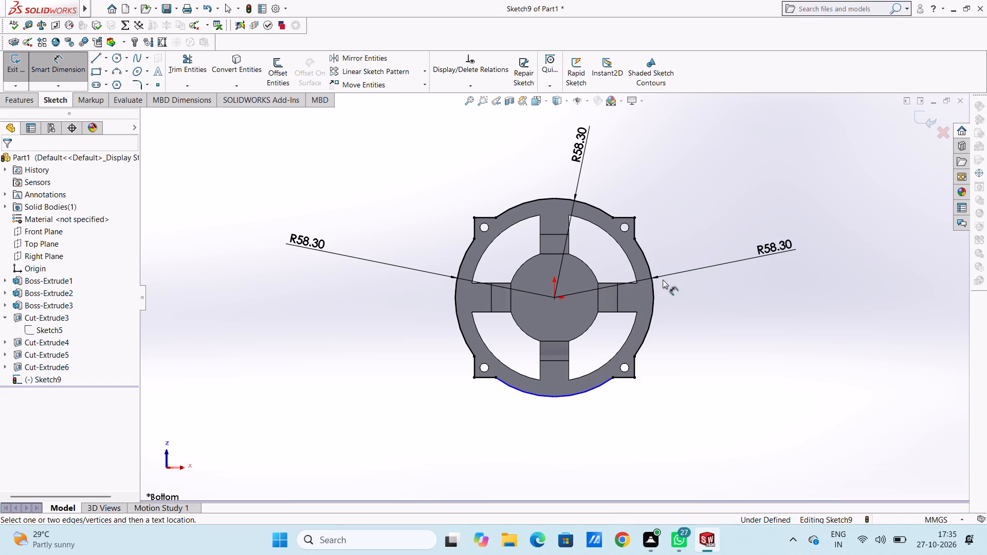
{"action": "left_click", "coordinate": [552, 397]}
{"action": "left_click", "coordinate": [524, 460]}
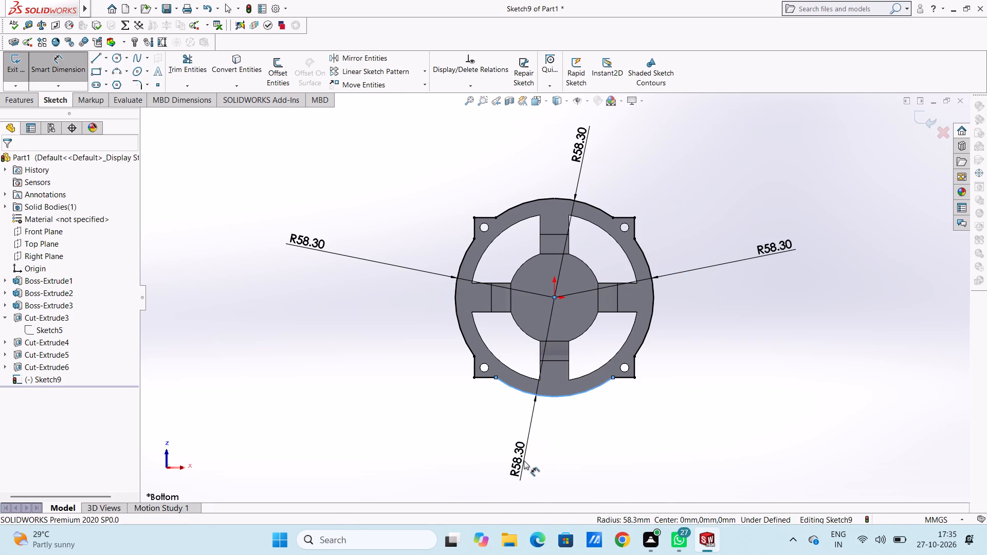
{"action": "left_click", "coordinate": [481, 445]}
{"action": "left_click", "coordinate": [471, 441]}
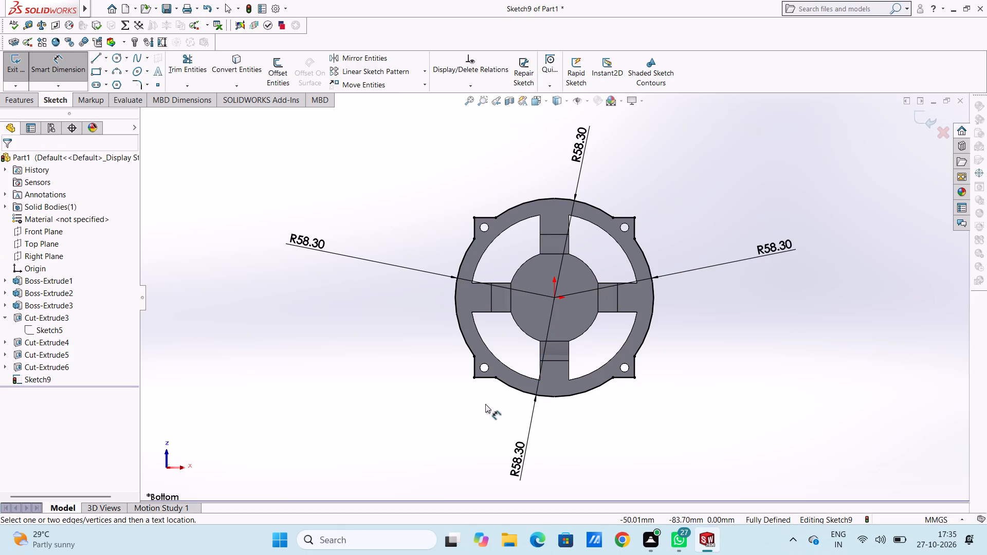
{"action": "scroll", "coordinate": [541, 291], "scroll_direction": "up", "scroll_amount": 2}
{"action": "scroll", "coordinate": [568, 258], "scroll_direction": "down", "scroll_amount": 1}
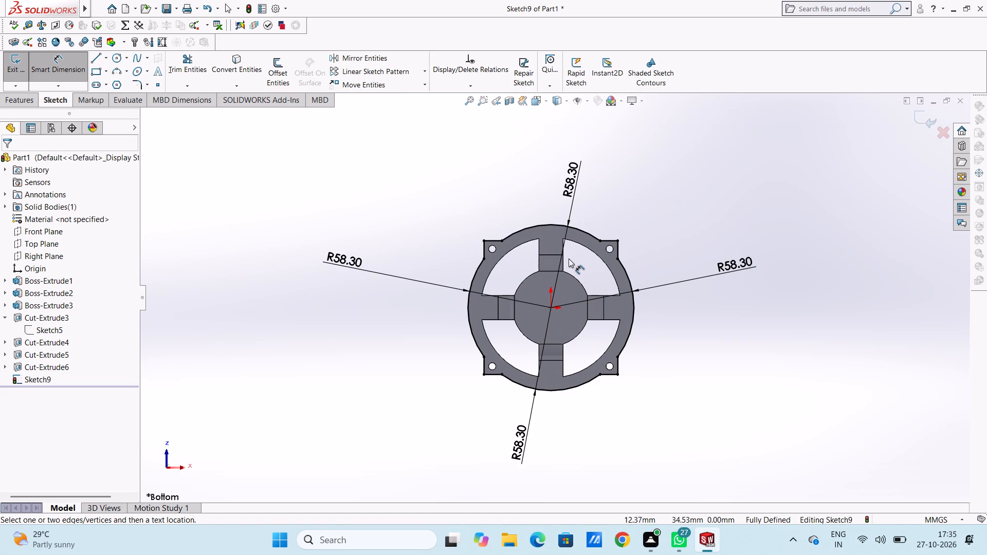
{"action": "left_click", "coordinate": [54, 65]}
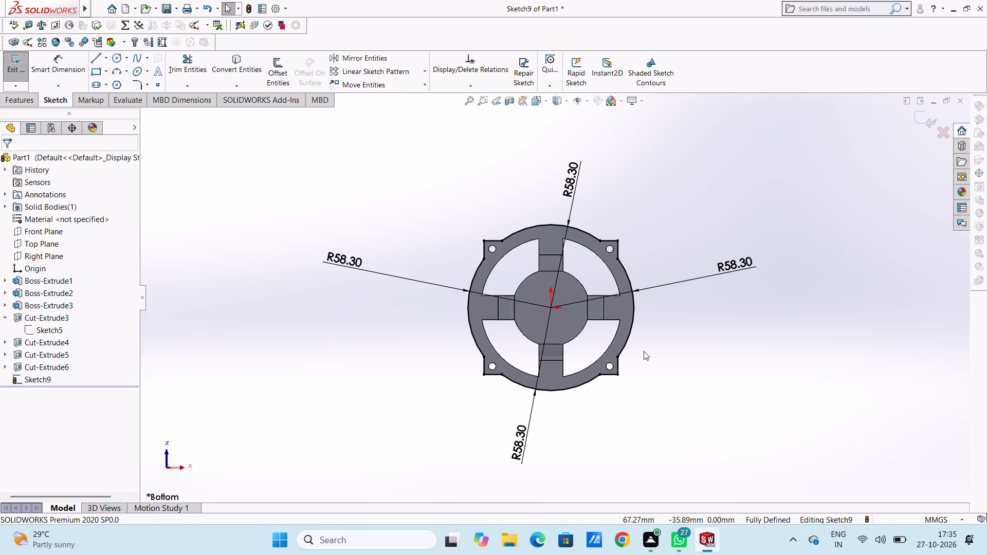
Sketch two circles of 13 mm radius outside the frame, level with the origin, about 107 mm to its left and right.
{"action": "scroll", "coordinate": [542, 269], "scroll_direction": "up", "scroll_amount": 3}
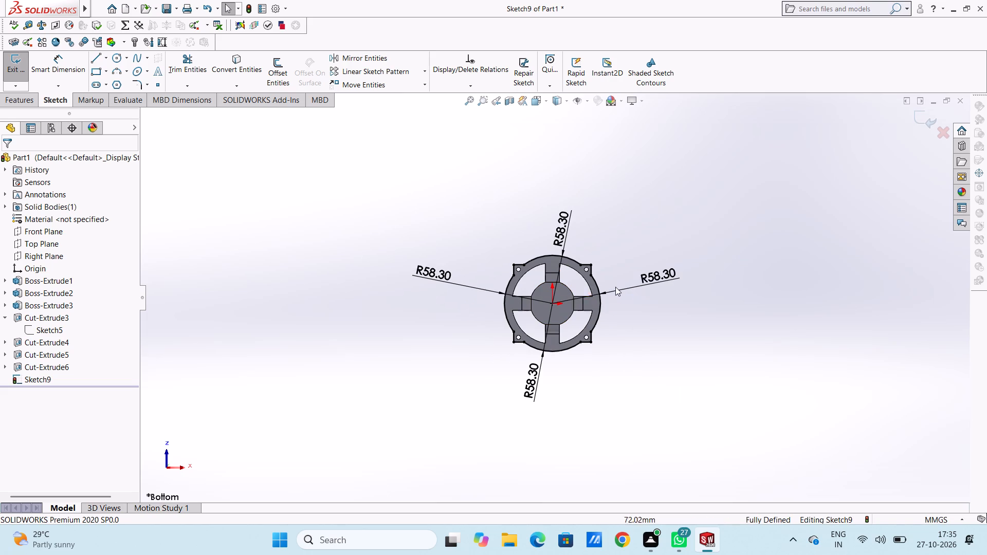
{"action": "scroll", "coordinate": [533, 284], "scroll_direction": "down", "scroll_amount": 3}
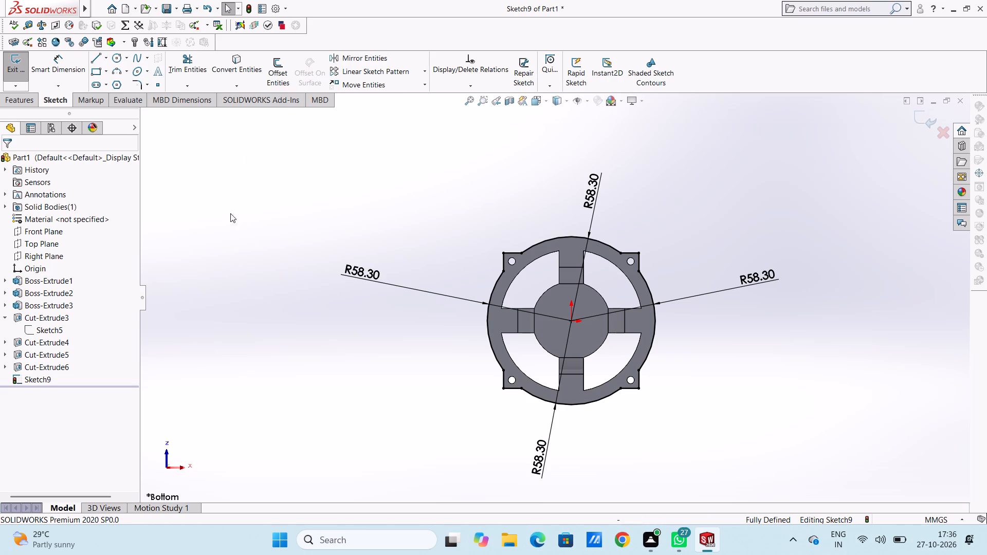
{"action": "left_click", "coordinate": [116, 60]}
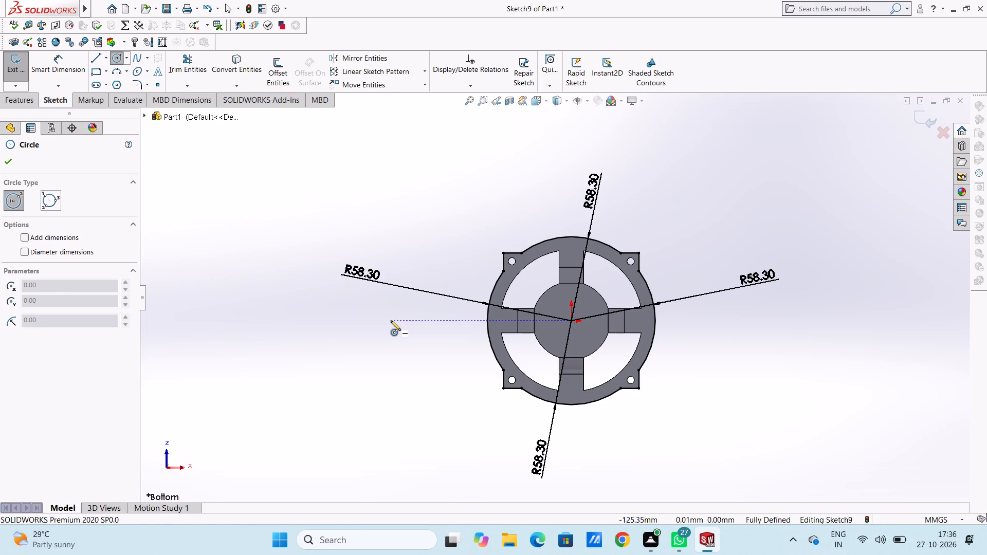
{"action": "left_click", "coordinate": [417, 320]}
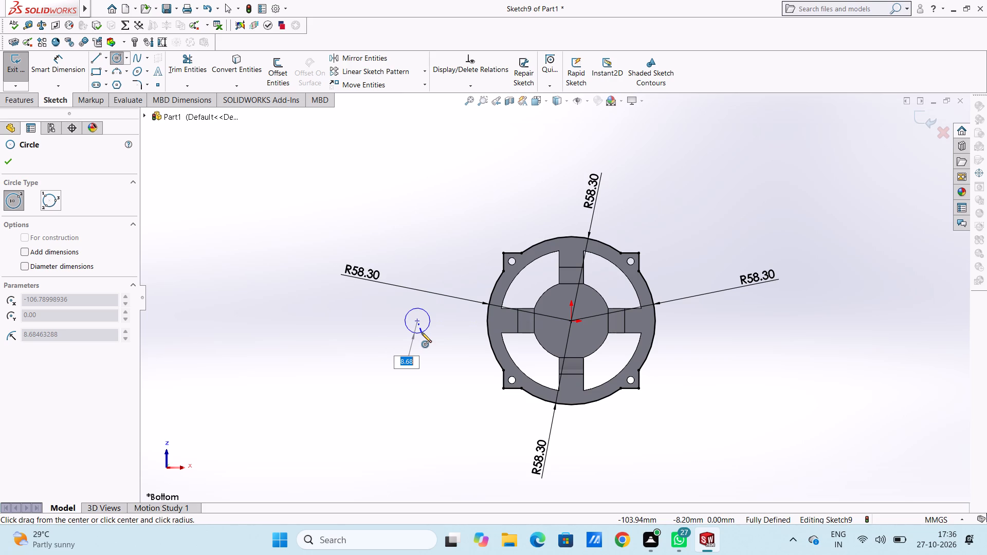
{"action": "type", "text": "13"}
{"action": "key", "text": "Return"}
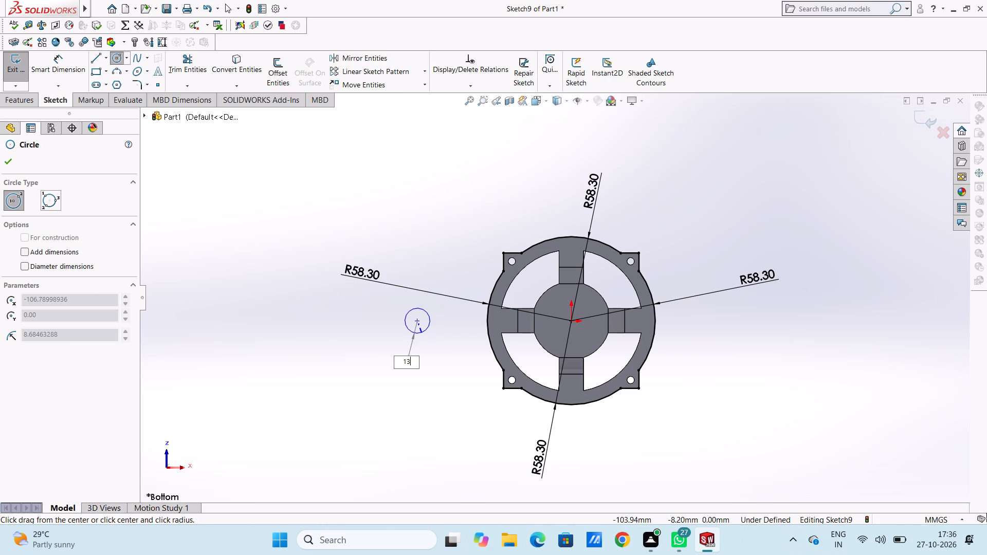
{"action": "scroll", "coordinate": [721, 321], "scroll_direction": "up", "scroll_amount": 2}
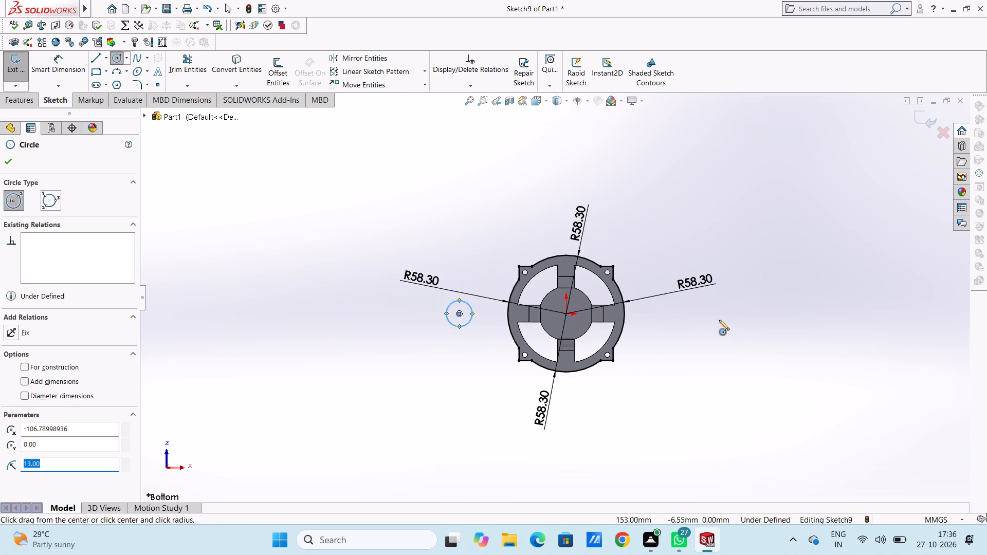
{"action": "left_click", "coordinate": [673, 313]}
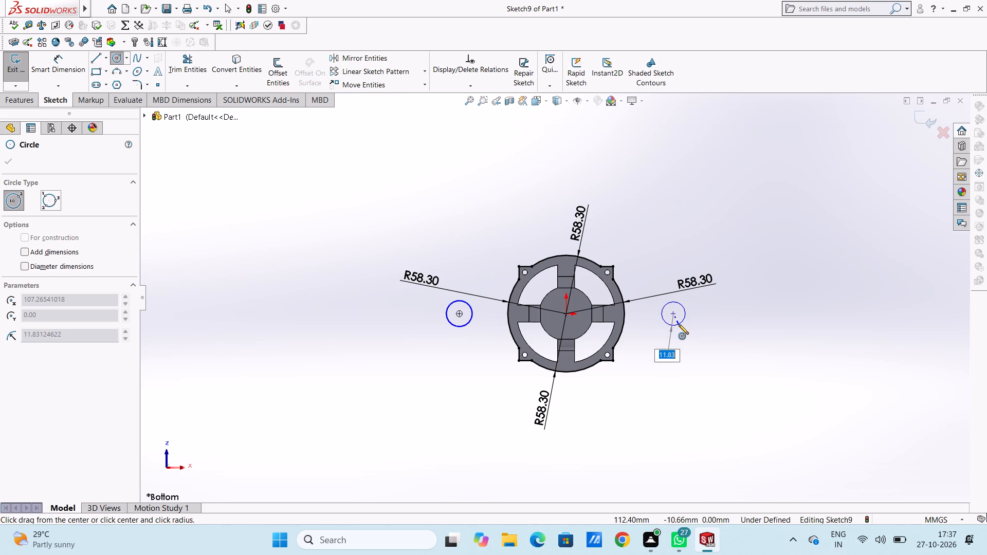
{"action": "type", "text": "13"}
{"action": "key", "text": "Return"}
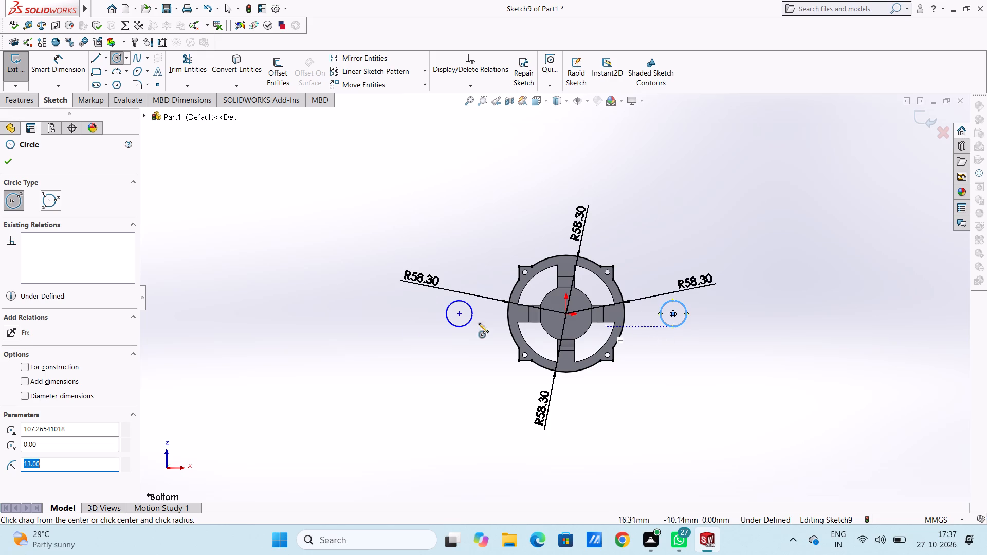
{"action": "left_click", "coordinate": [9, 161]}
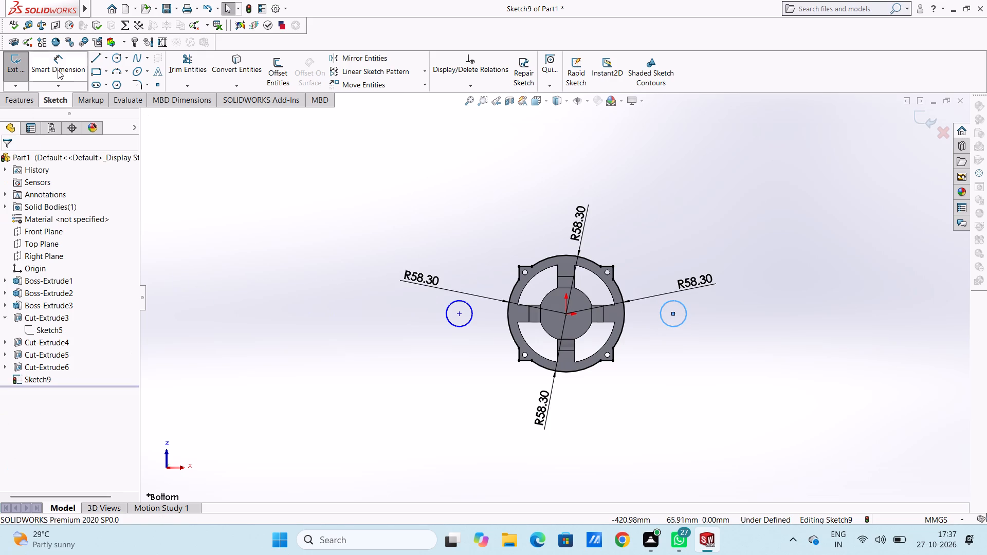
Dimension the diameters of both side circles, keeping their drawn values.
{"action": "left_click", "coordinate": [61, 64]}
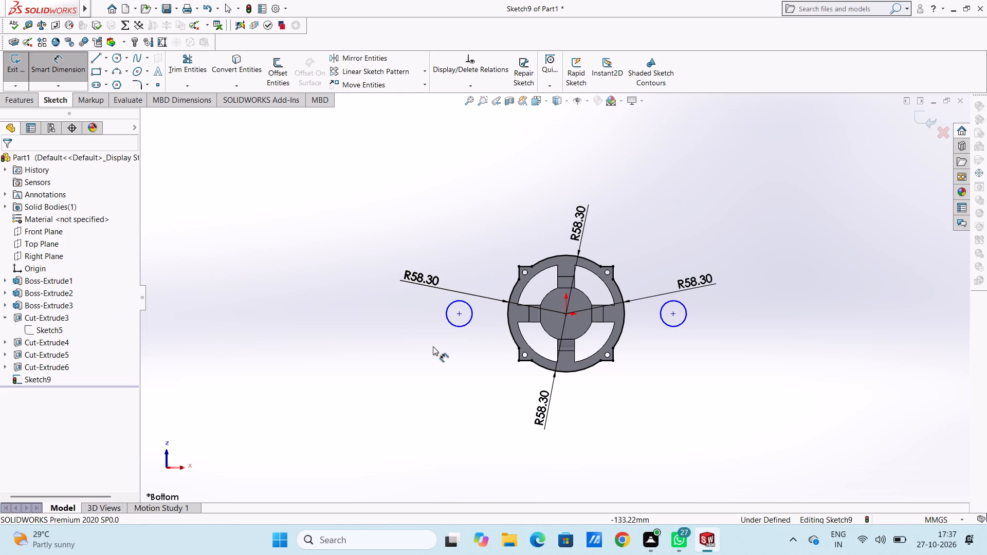
{"action": "left_click", "coordinate": [450, 325]}
{"action": "left_click", "coordinate": [247, 391]}
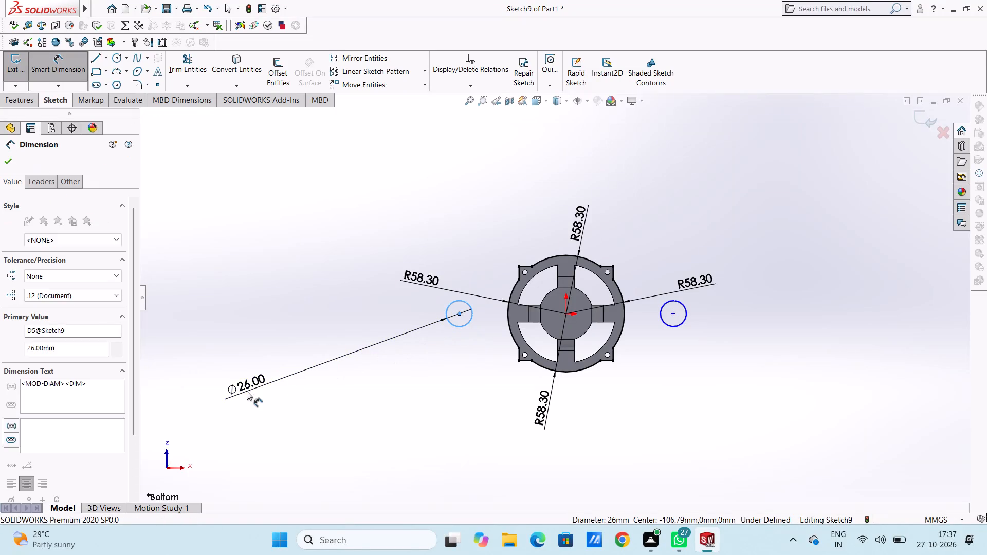
{"action": "left_click", "coordinate": [200, 378]}
{"action": "left_click", "coordinate": [229, 321]}
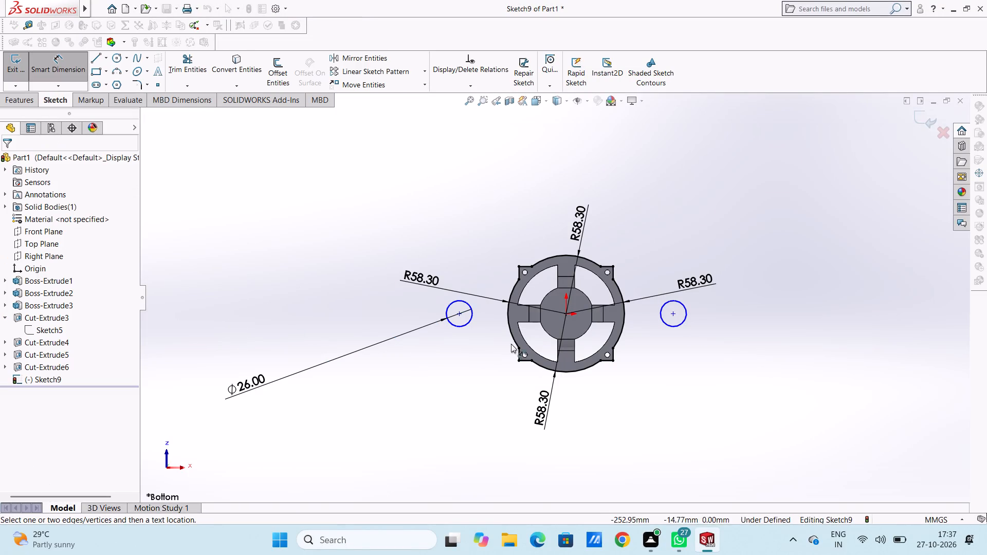
{"action": "left_click", "coordinate": [682, 324]}
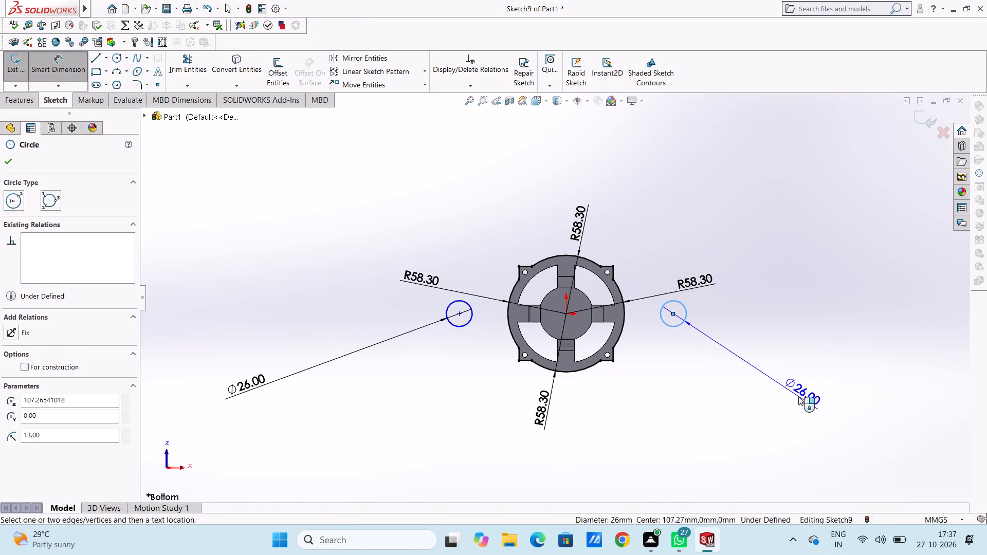
{"action": "left_click", "coordinate": [798, 396]}
{"action": "left_click", "coordinate": [750, 382]}
{"action": "left_click", "coordinate": [735, 385]}
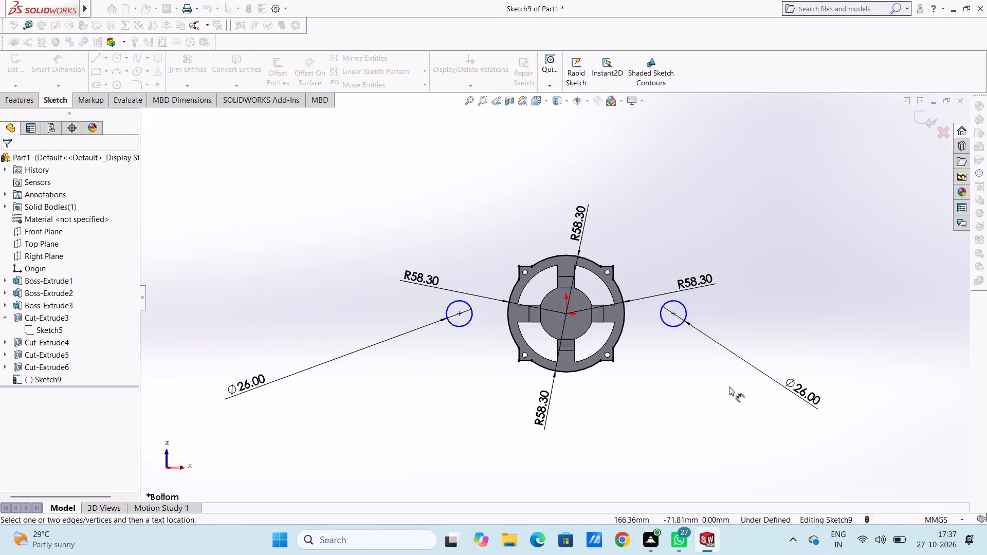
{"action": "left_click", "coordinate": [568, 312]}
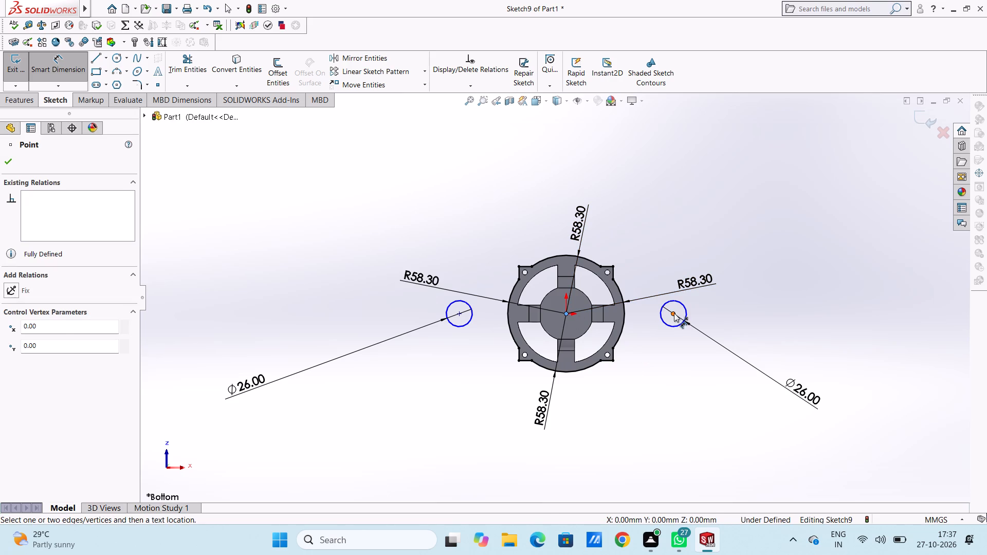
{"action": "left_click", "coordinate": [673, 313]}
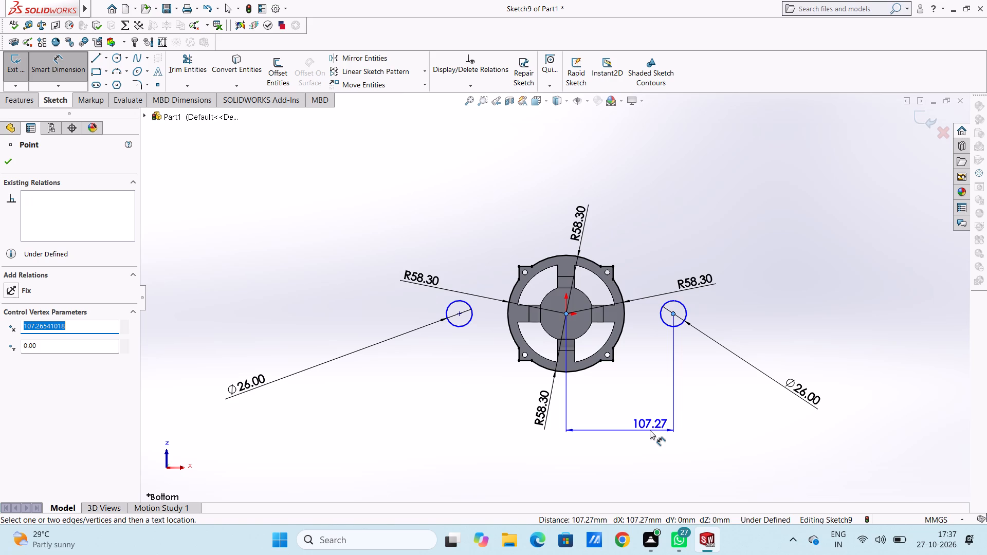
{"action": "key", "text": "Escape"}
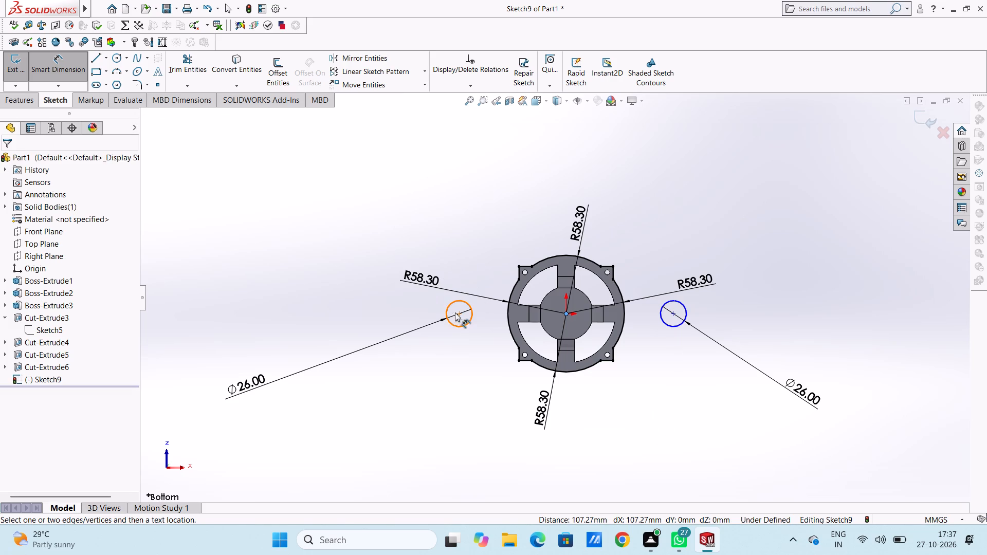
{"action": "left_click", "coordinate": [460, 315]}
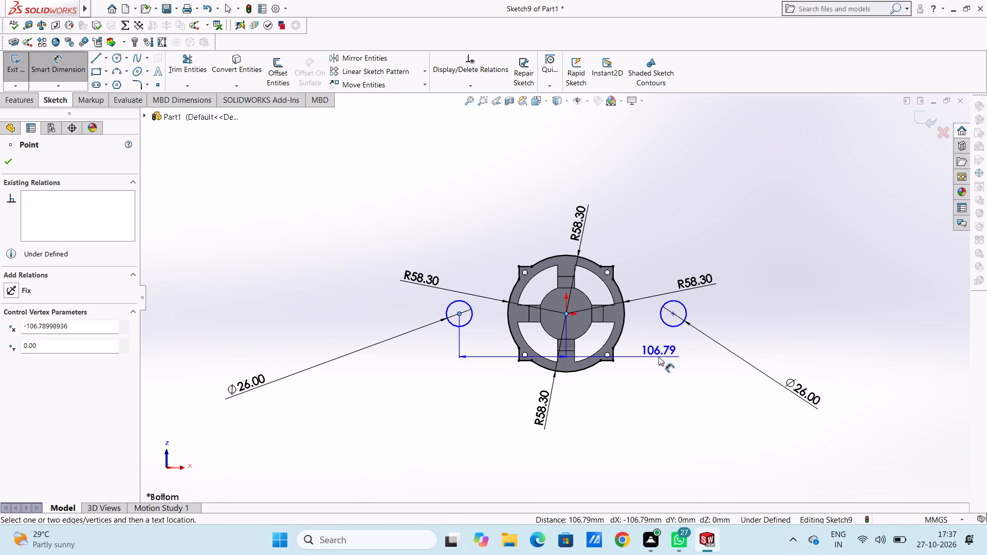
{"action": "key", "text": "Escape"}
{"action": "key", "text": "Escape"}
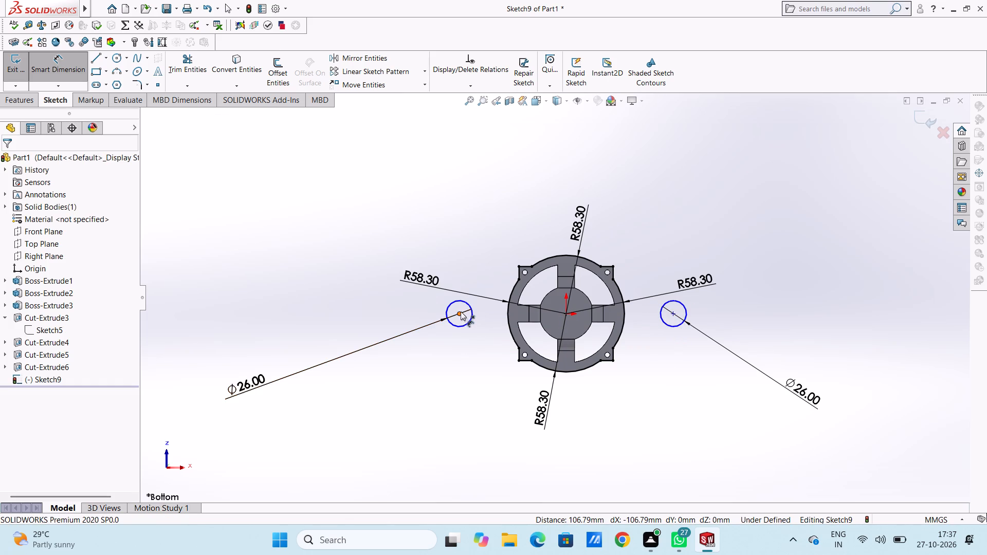
Dimension the horizontal distance between the two side circles' centres and set it to 164 mm.
{"action": "left_click", "coordinate": [460, 313]}
{"action": "left_click", "coordinate": [674, 313]}
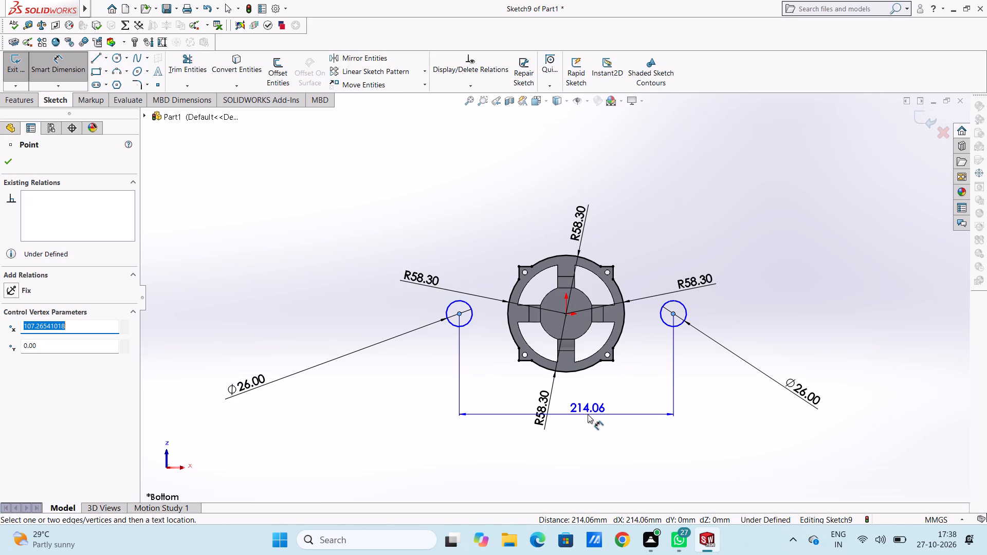
{"action": "type", "text": "94+"}
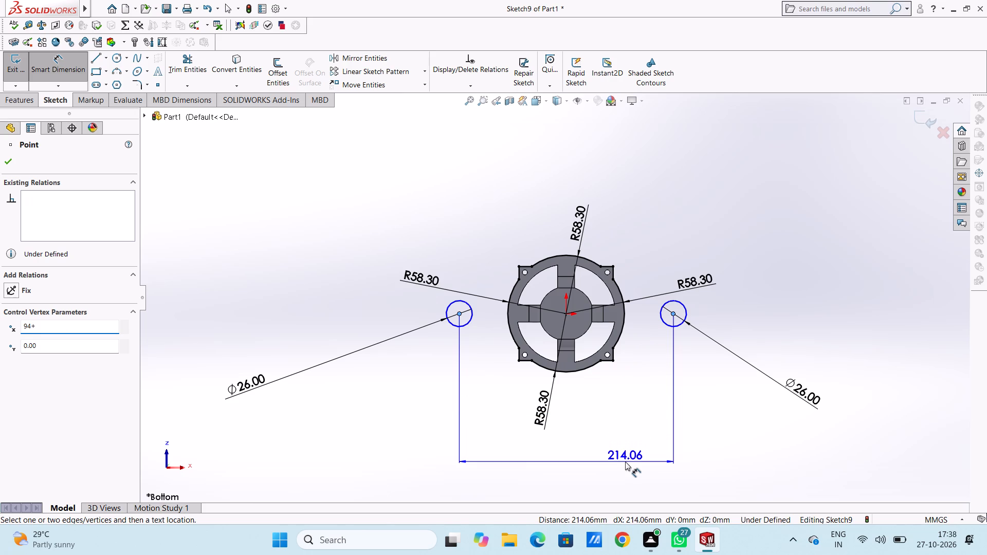
{"action": "key", "text": "Escape"}
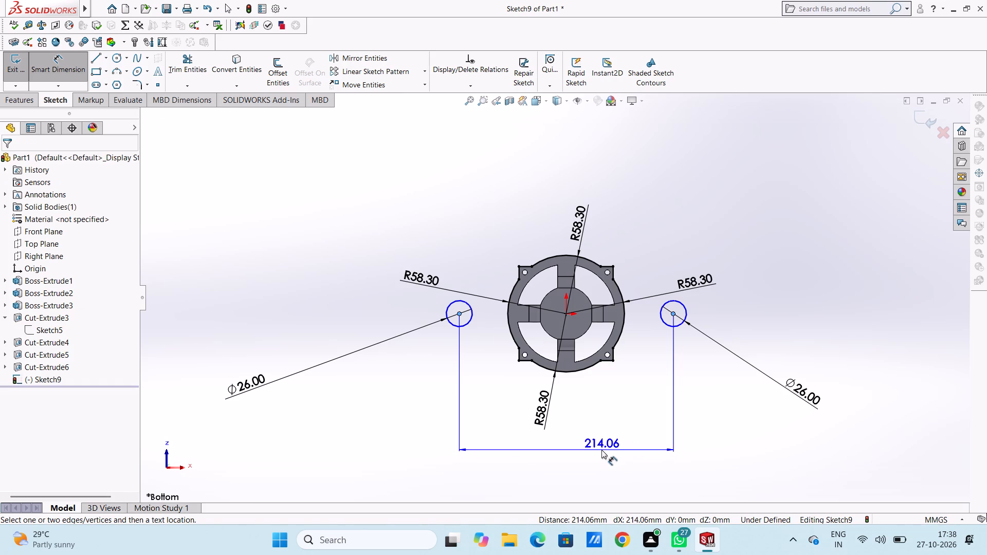
{"action": "left_click", "coordinate": [601, 450]}
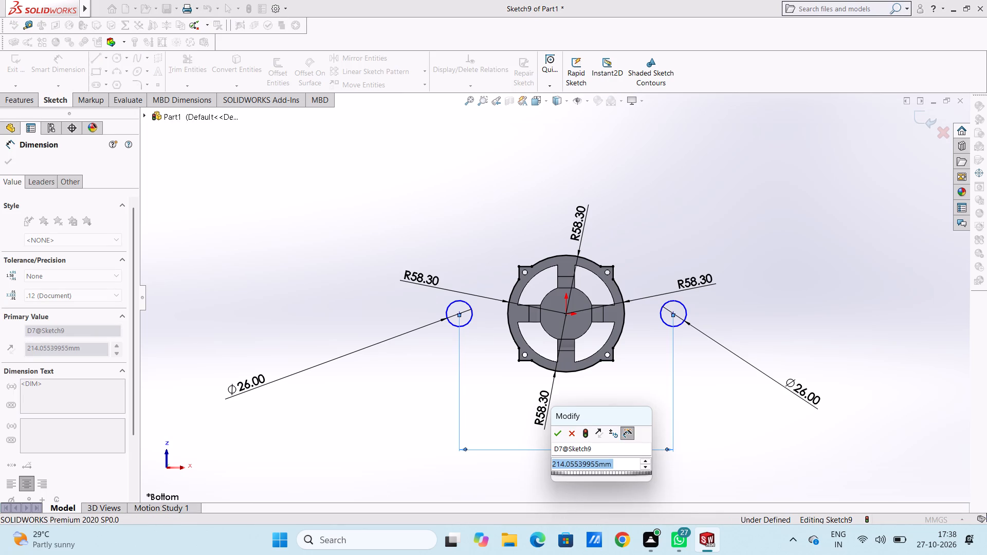
{"action": "type", "text": "94+"}
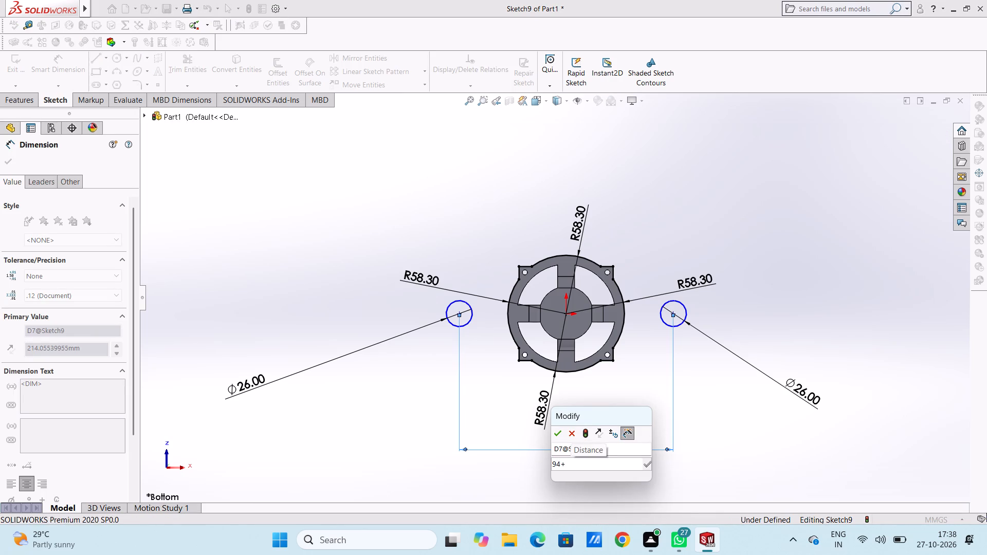
{"action": "type", "text": "70"}
{"action": "key", "text": "Return"}
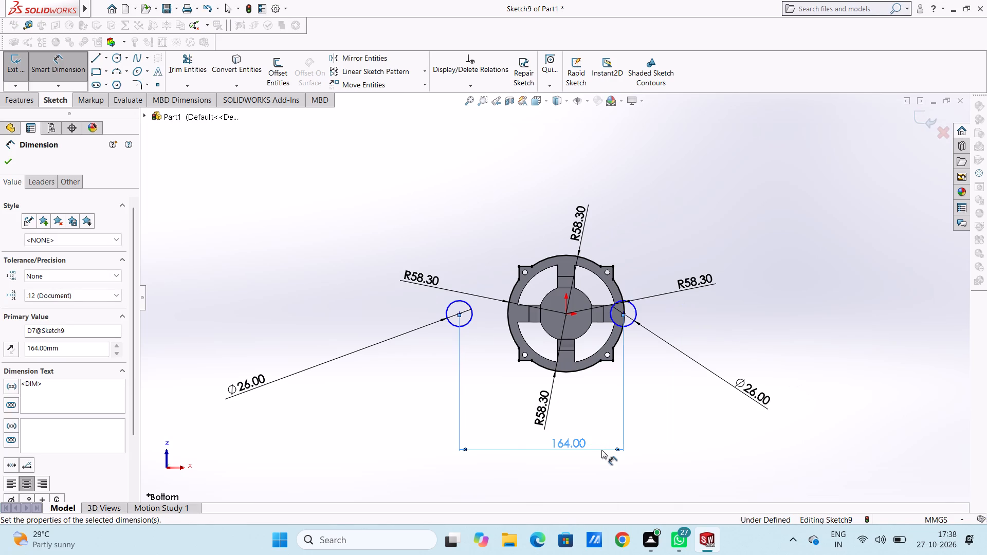
{"action": "left_click", "coordinate": [441, 229]}
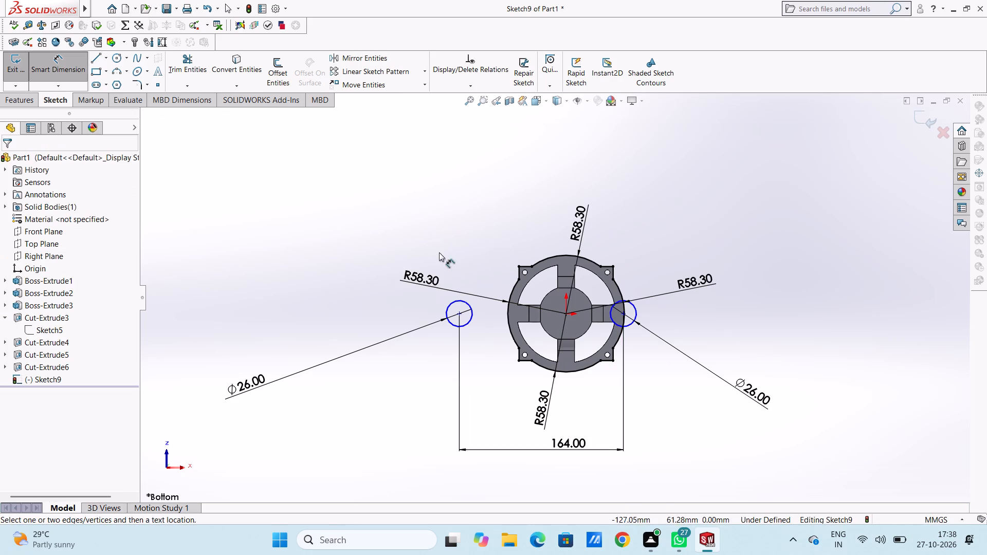
Dimension the horizontal distance from the left side circle's centre to the origin and set it to 164/2 mm.
{"action": "left_click", "coordinate": [460, 313]}
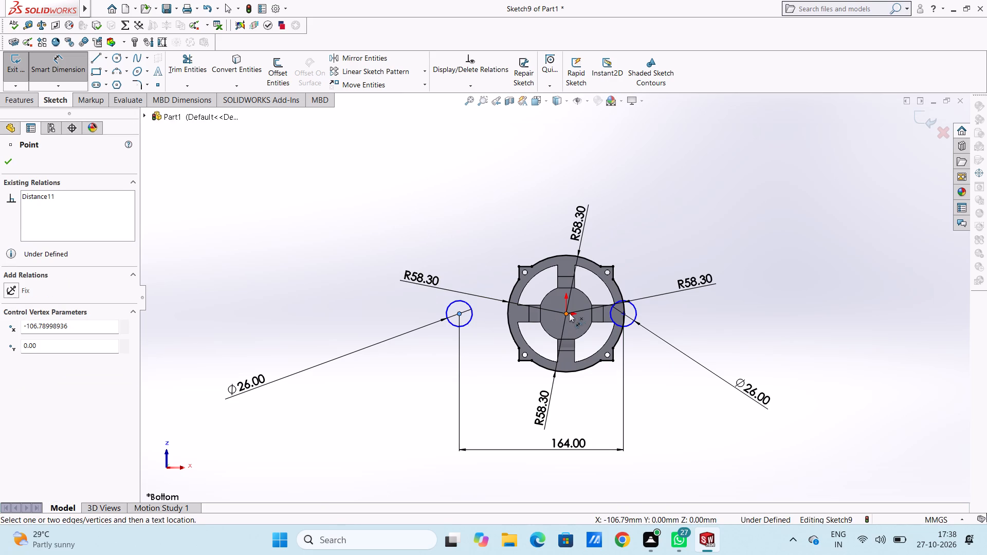
{"action": "left_click", "coordinate": [567, 314]}
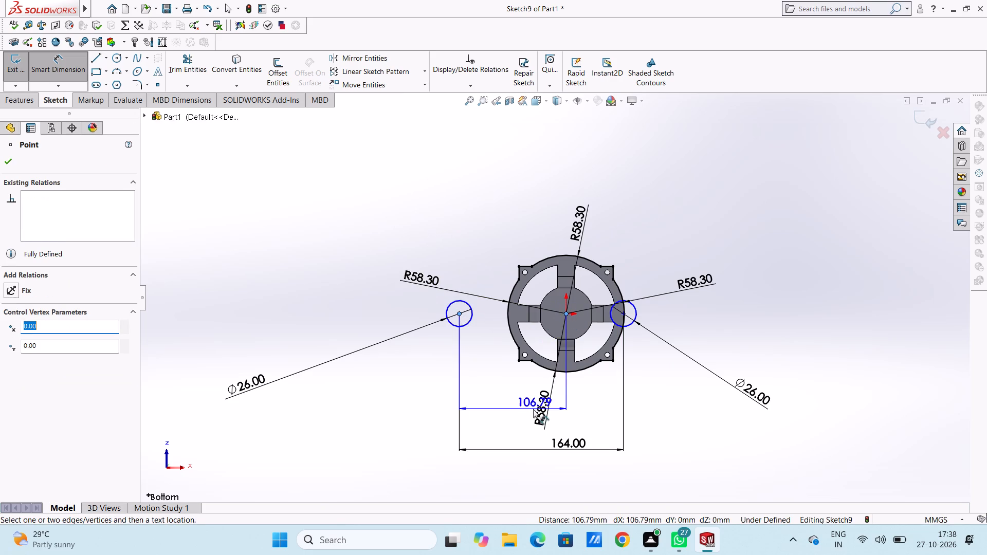
{"action": "scroll", "coordinate": [533, 409], "scroll_direction": "up", "scroll_amount": 5}
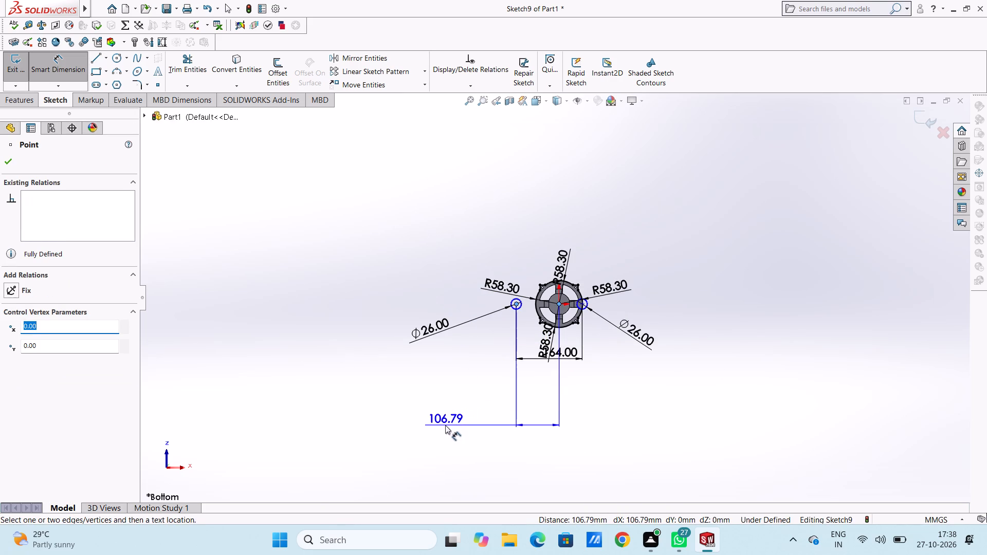
{"action": "left_click", "coordinate": [438, 425]}
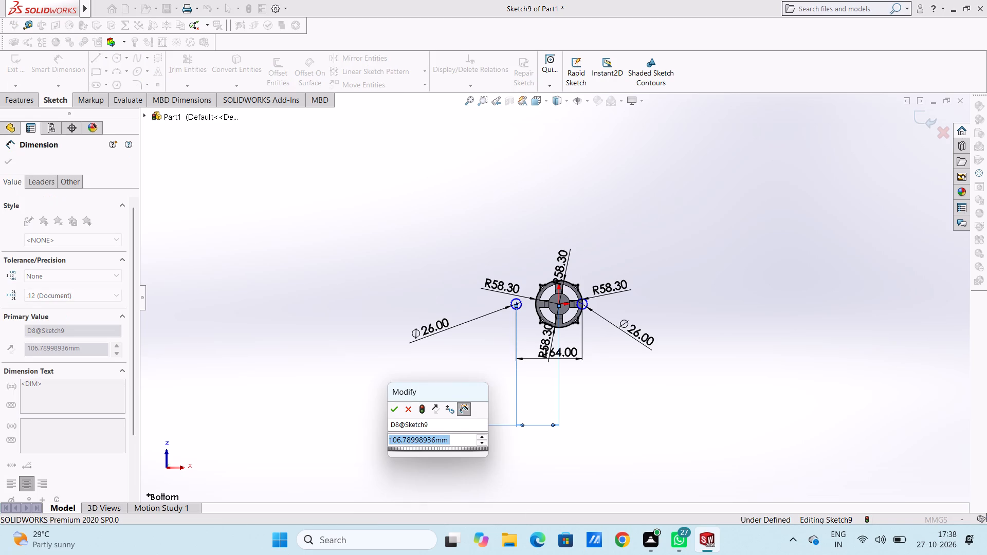
{"action": "type", "text": "164"}
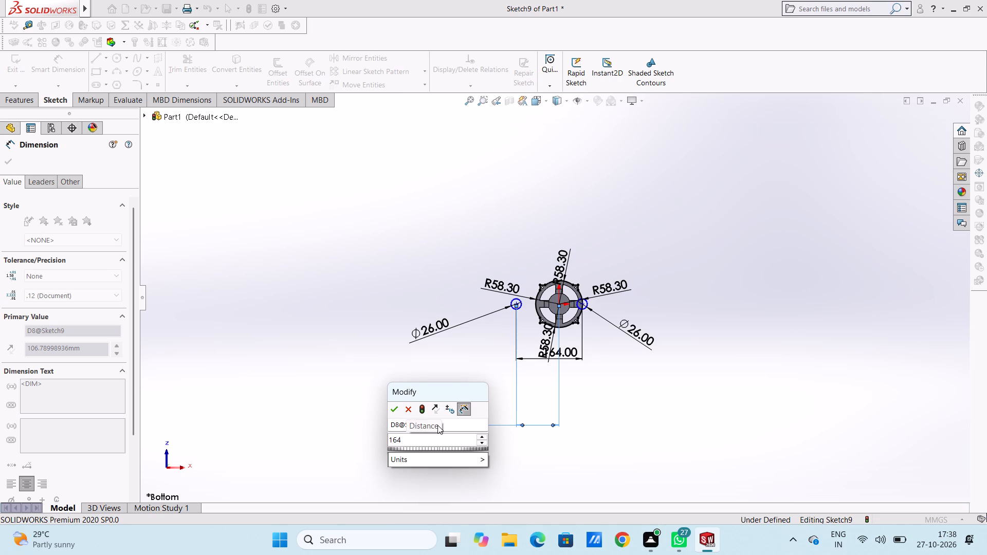
{"action": "key", "text": "slash"}
{"action": "key", "text": "2"}
{"action": "key", "text": "Return"}
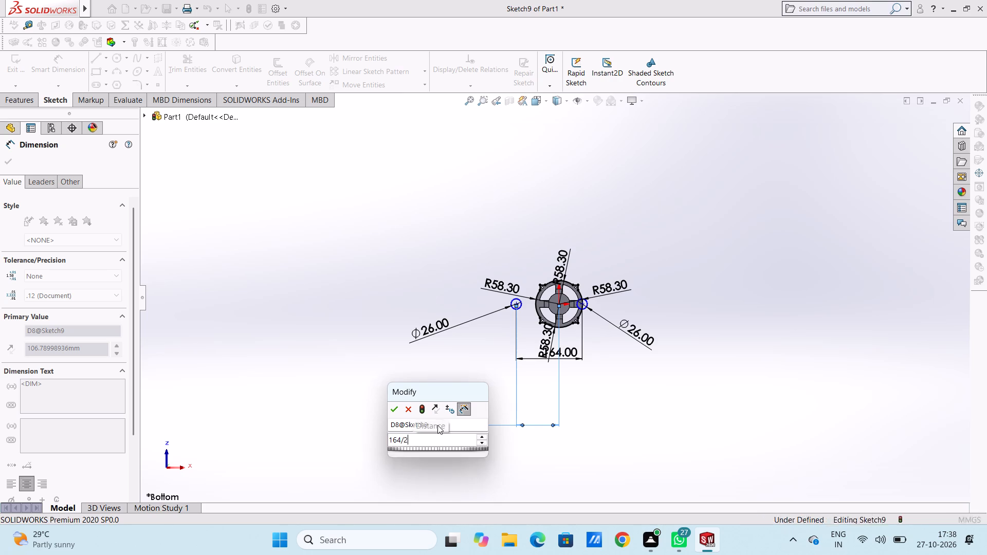
{"action": "left_click", "coordinate": [524, 250]}
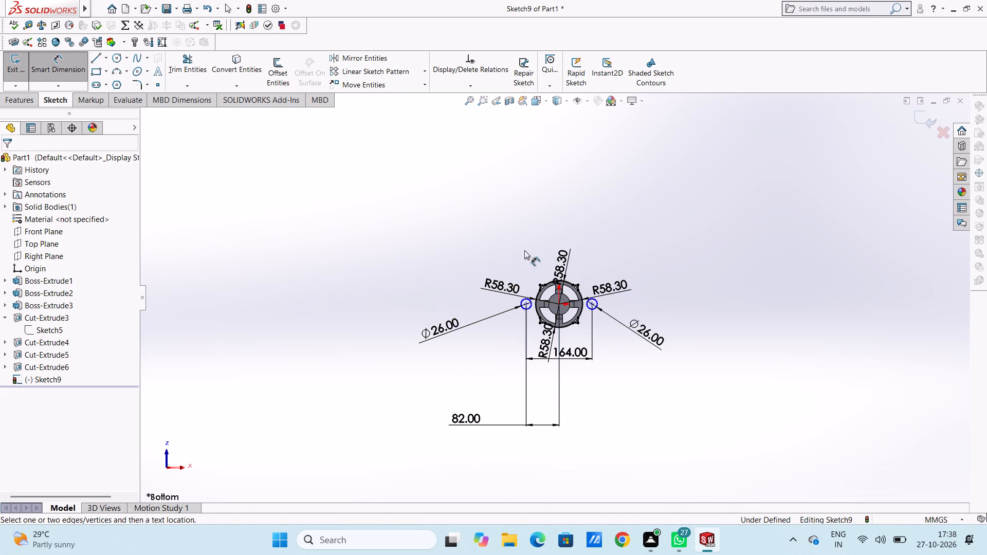
Dimension the horizontal distance from the origin to the right side circle's centre, keeping its 82 mm value.
{"action": "scroll", "coordinate": [564, 300], "scroll_direction": "down", "scroll_amount": 7}
{"action": "scroll", "coordinate": [454, 304], "scroll_direction": "down", "scroll_amount": 2}
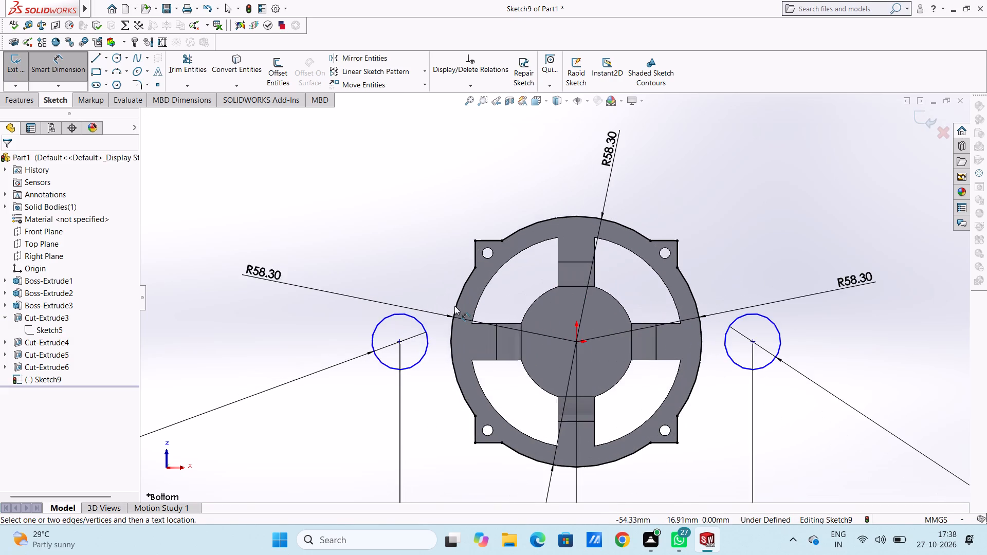
{"action": "scroll", "coordinate": [454, 306], "scroll_direction": "up", "scroll_amount": 8}
{"action": "scroll", "coordinate": [523, 320], "scroll_direction": "down", "scroll_amount": 4}
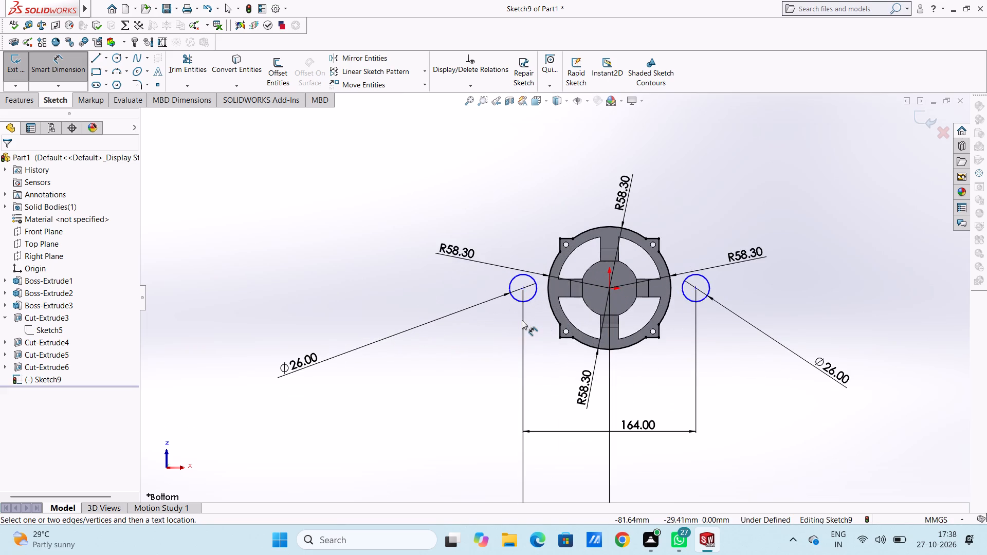
{"action": "scroll", "coordinate": [522, 320], "scroll_direction": "up", "scroll_amount": 2}
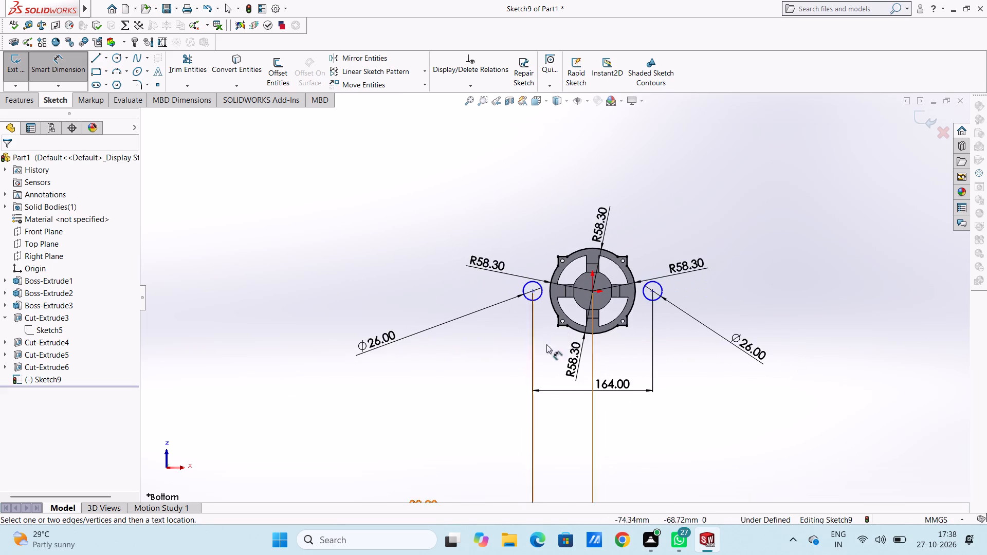
{"action": "scroll", "coordinate": [557, 348], "scroll_direction": "up", "scroll_amount": 4}
{"action": "scroll", "coordinate": [574, 326], "scroll_direction": "down", "scroll_amount": 4}
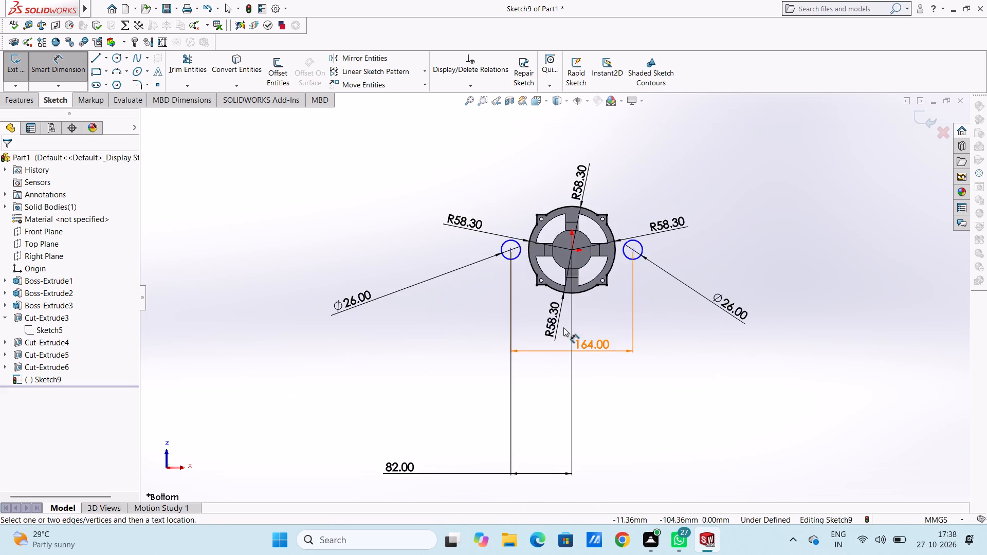
{"action": "scroll", "coordinate": [563, 326], "scroll_direction": "down", "scroll_amount": 4}
{"action": "left_click", "coordinate": [568, 213]}
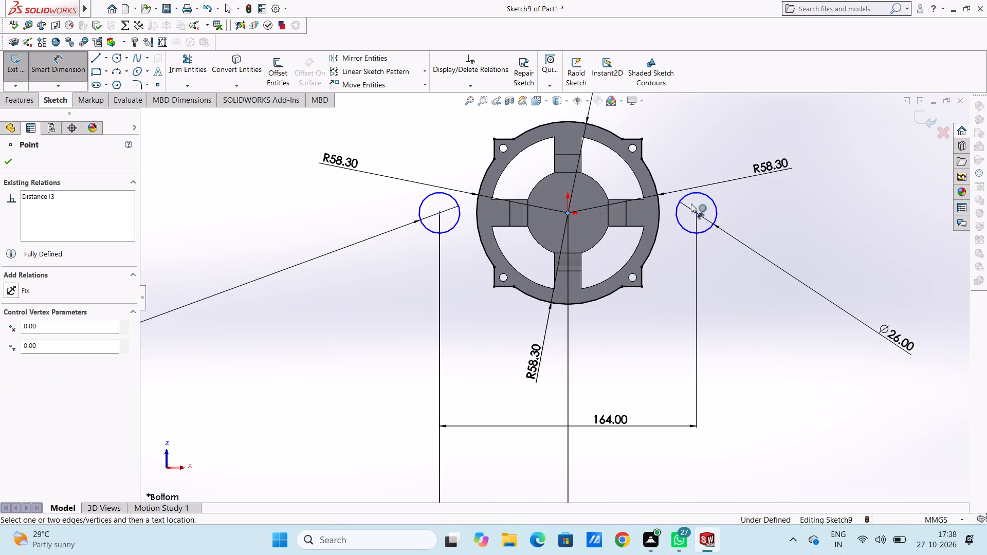
{"action": "left_click", "coordinate": [698, 214]}
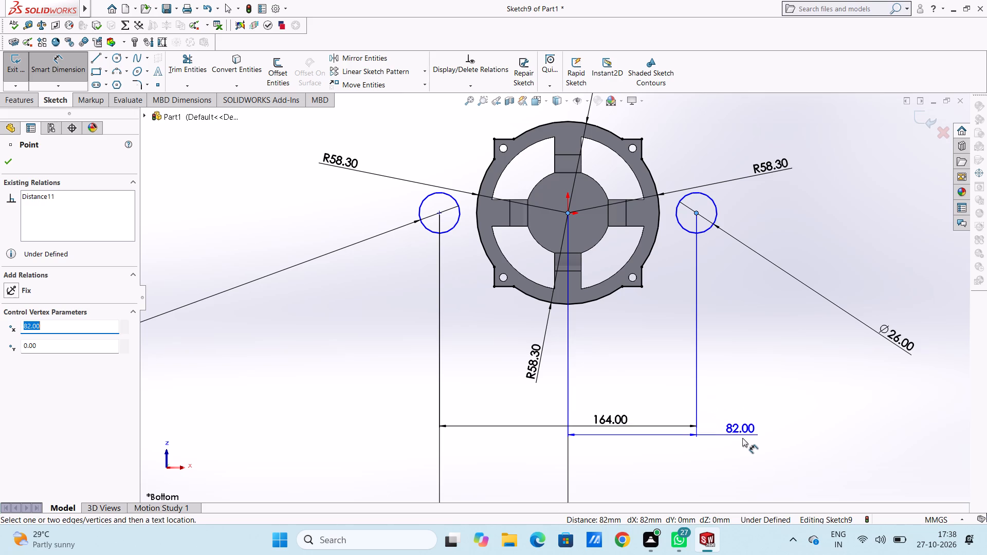
{"action": "left_click", "coordinate": [742, 438]}
{"action": "left_click", "coordinate": [698, 422]}
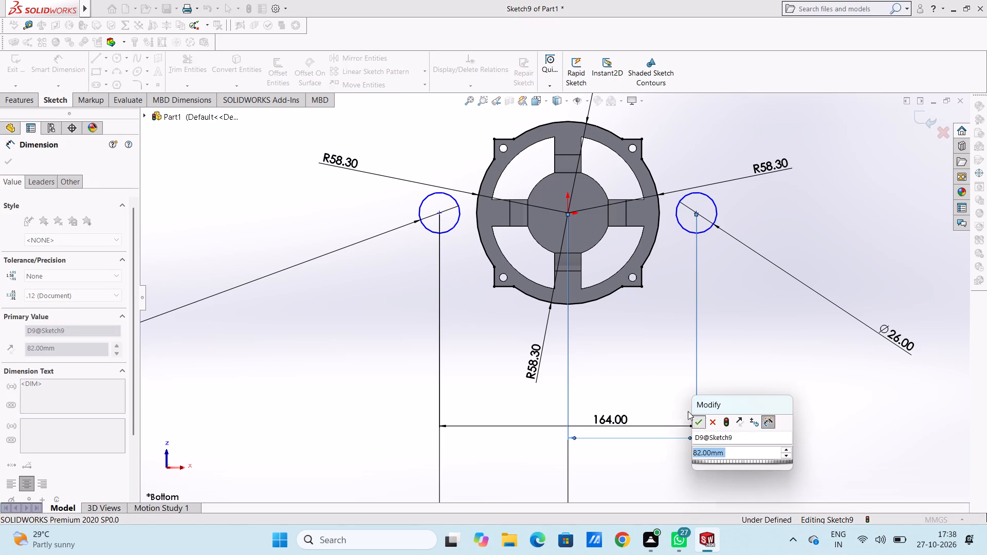
{"action": "left_click", "coordinate": [661, 385]}
Move the four arc radius dimensions and the right circle's diameter dimension farther away from the part.
{"action": "scroll", "coordinate": [641, 361], "scroll_direction": "up", "scroll_amount": 3}
{"action": "scroll", "coordinate": [527, 265], "scroll_direction": "up", "scroll_amount": 4}
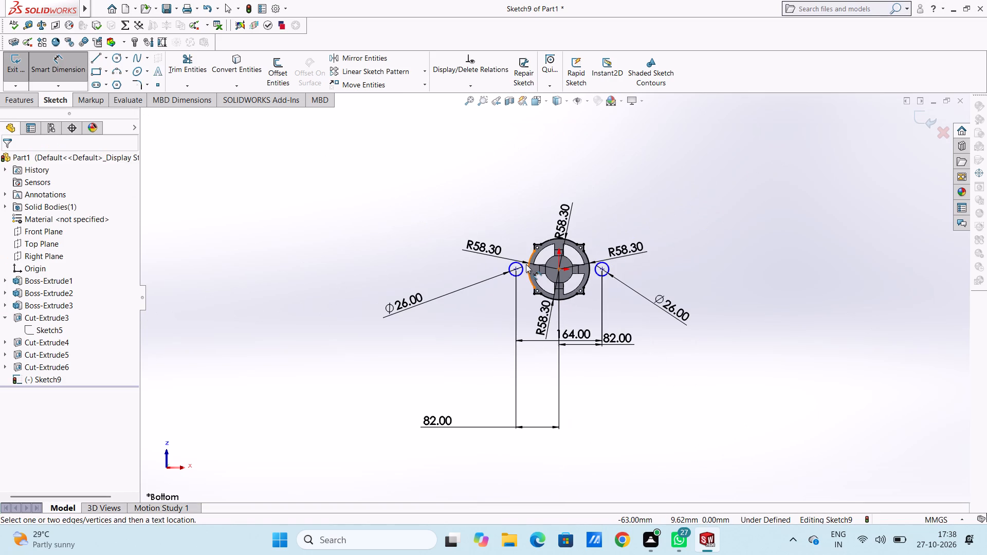
{"action": "scroll", "coordinate": [544, 247], "scroll_direction": "down", "scroll_amount": 2}
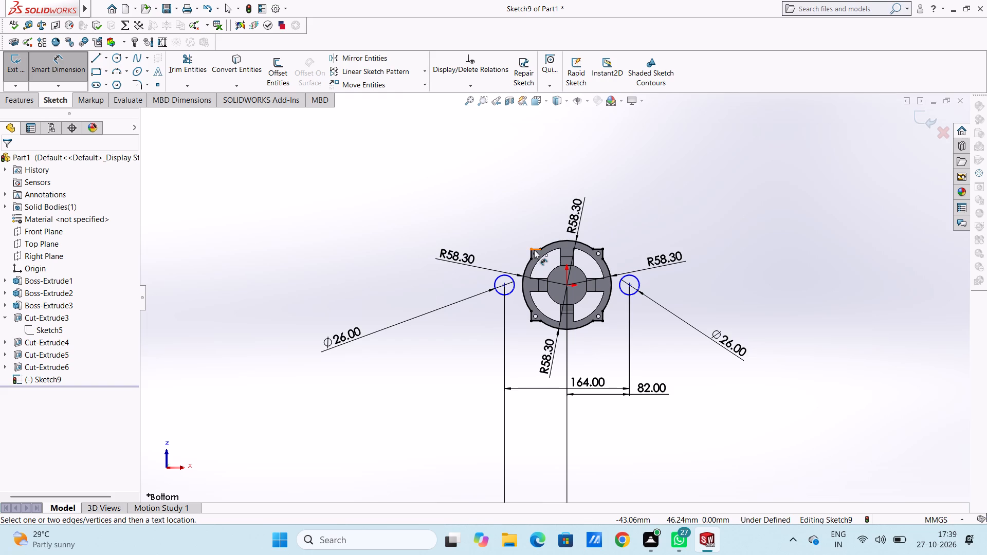
{"action": "scroll", "coordinate": [598, 258], "scroll_direction": "up", "scroll_amount": 3}
{"action": "scroll", "coordinate": [532, 320], "scroll_direction": "down", "scroll_amount": 2}
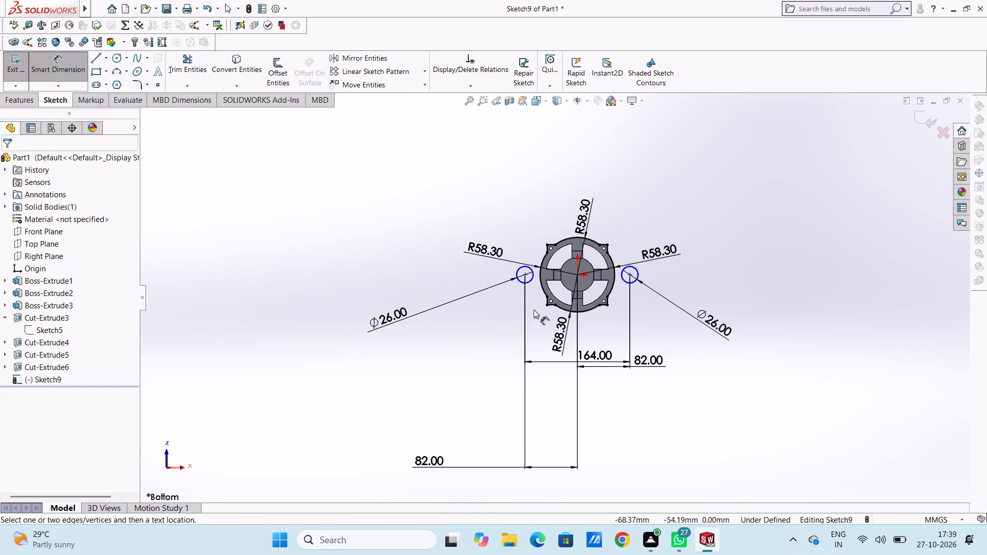
{"action": "scroll", "coordinate": [534, 309], "scroll_direction": "up", "scroll_amount": 4}
{"action": "scroll", "coordinate": [584, 252], "scroll_direction": "down", "scroll_amount": 4}
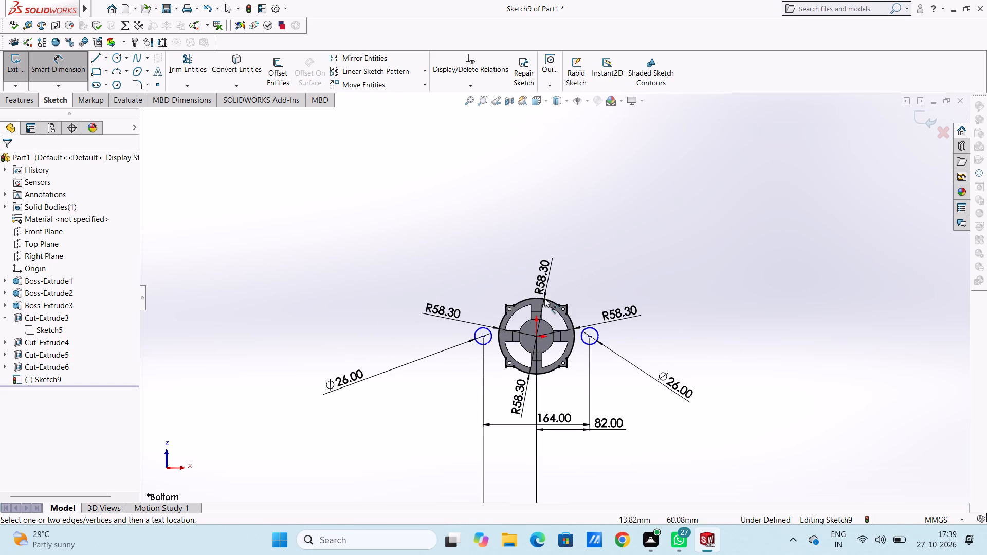
{"action": "left_click_drag", "start_coordinate": [542, 272], "coordinate": [604, 187]}
{"action": "left_click", "coordinate": [521, 226]}
{"action": "left_click_drag", "start_coordinate": [629, 316], "coordinate": [741, 216]}
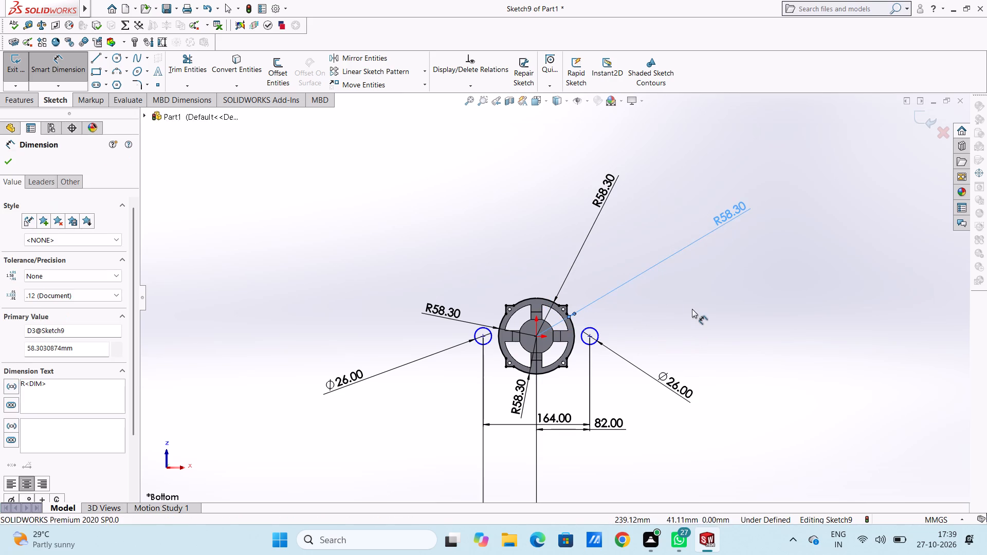
{"action": "left_click", "coordinate": [692, 309]}
{"action": "left_click_drag", "start_coordinate": [671, 381], "coordinate": [816, 438]}
{"action": "left_click", "coordinate": [740, 341]}
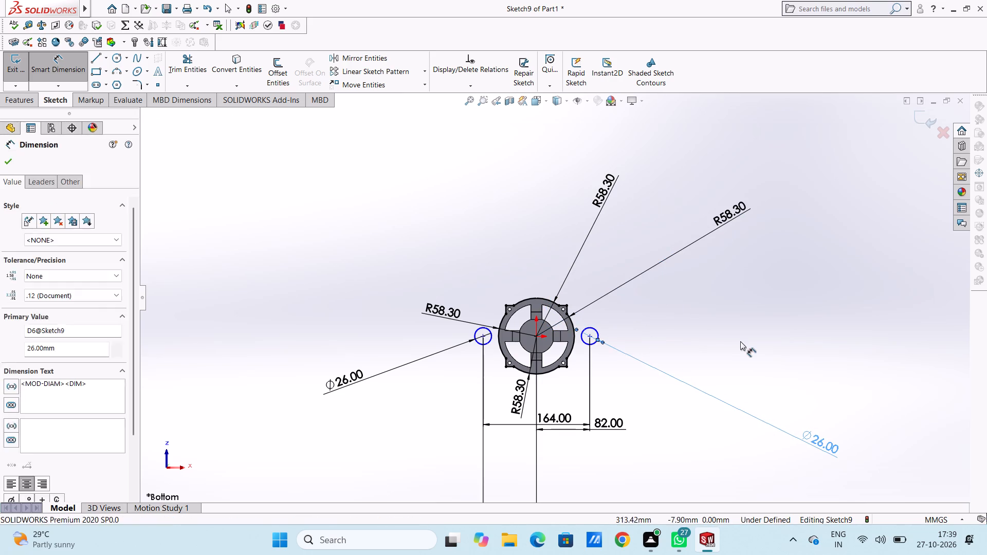
{"action": "left_click_drag", "start_coordinate": [441, 314], "coordinate": [307, 191]}
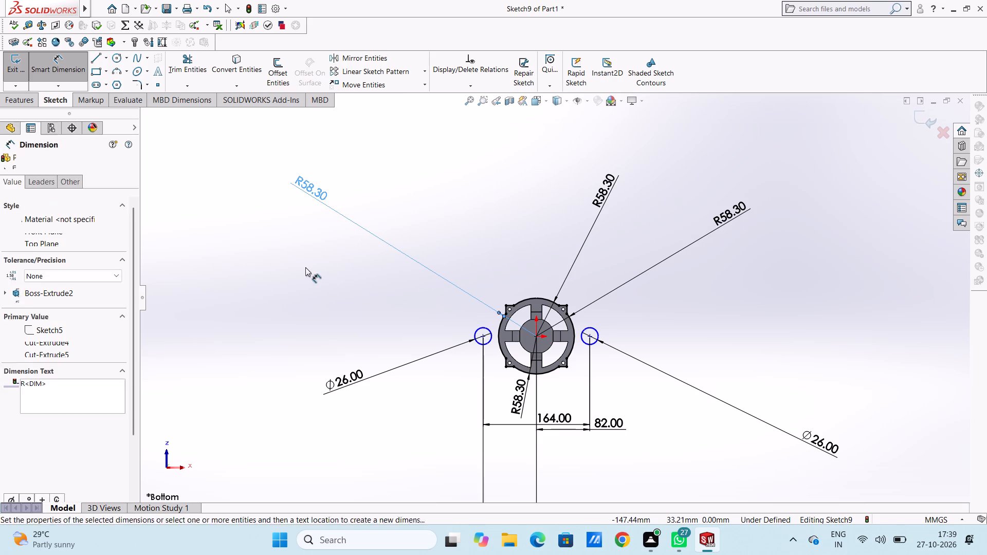
{"action": "left_click", "coordinate": [305, 267]}
{"action": "left_click_drag", "start_coordinate": [516, 391], "coordinate": [365, 500]}
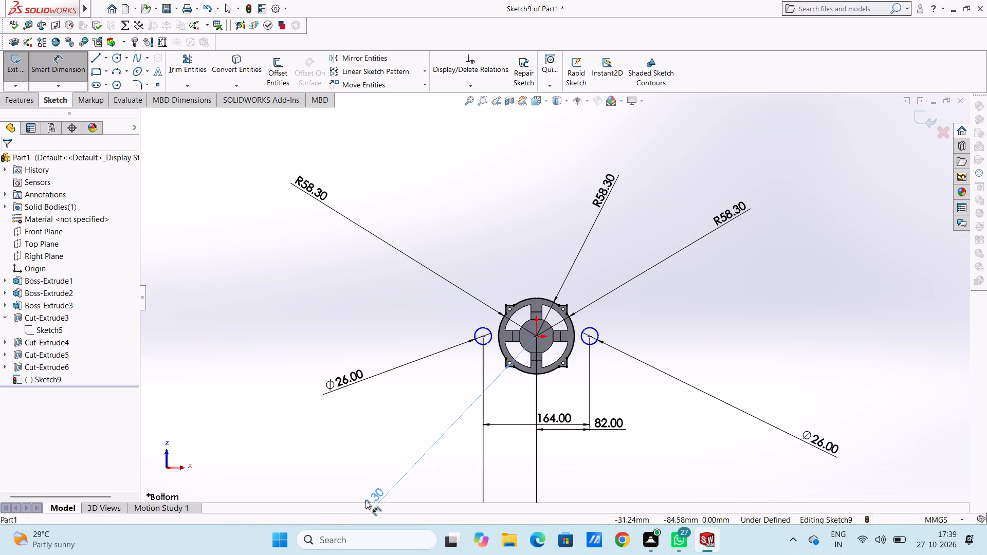
{"action": "left_click_drag", "start_coordinate": [365, 500], "coordinate": [369, 490]}
{"action": "left_click", "coordinate": [371, 486]}
{"action": "left_click", "coordinate": [384, 437]}
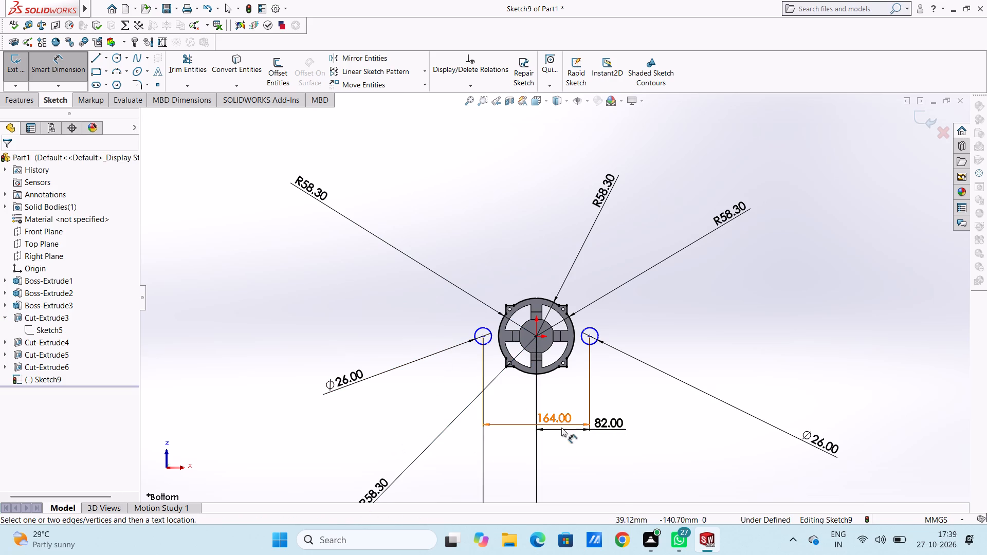
Add a horizontal relation between the origin and the left side circle's centre.
{"action": "scroll", "coordinate": [514, 353], "scroll_direction": "down", "scroll_amount": 4}
{"action": "scroll", "coordinate": [539, 290], "scroll_direction": "up", "scroll_amount": 2}
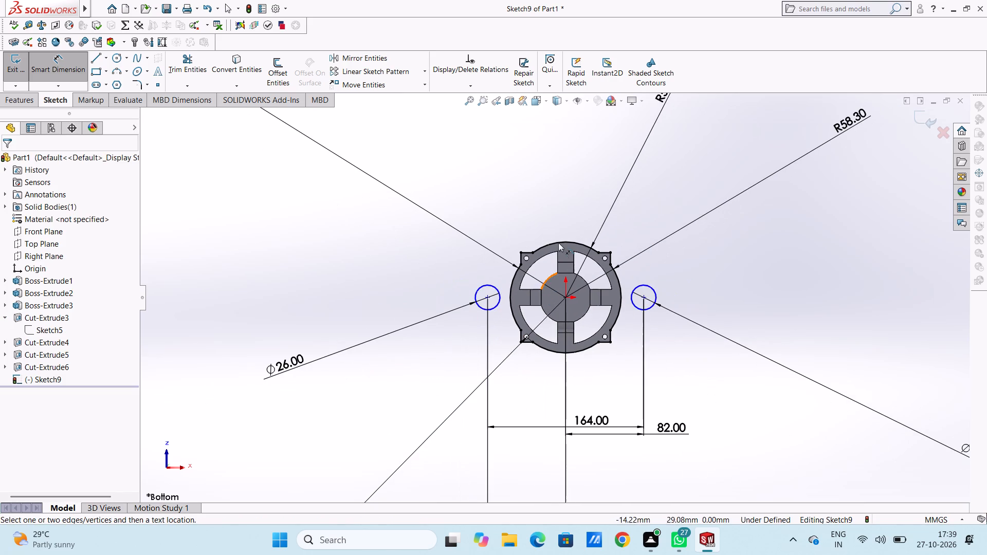
{"action": "scroll", "coordinate": [557, 242], "scroll_direction": "down", "scroll_amount": 1}
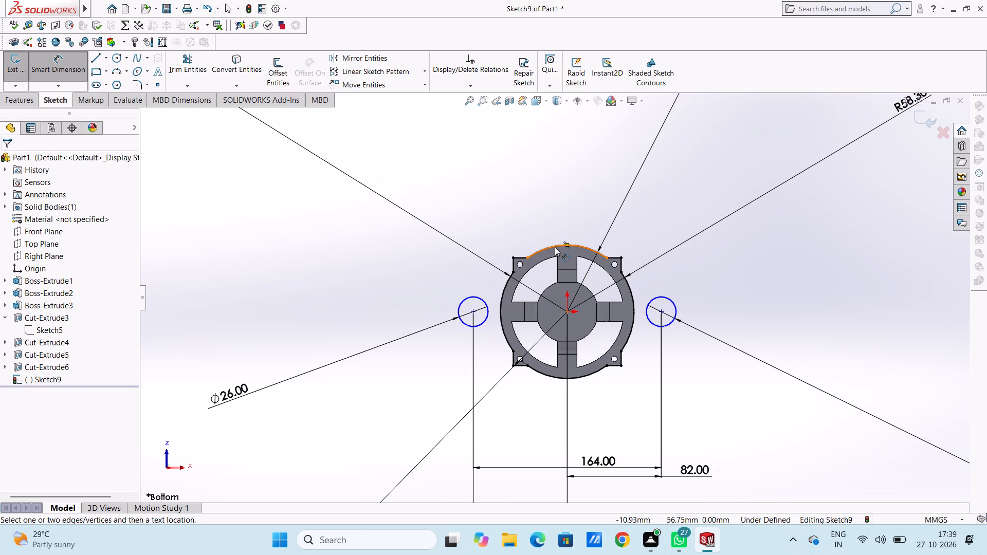
{"action": "scroll", "coordinate": [555, 247], "scroll_direction": "up", "scroll_amount": 3}
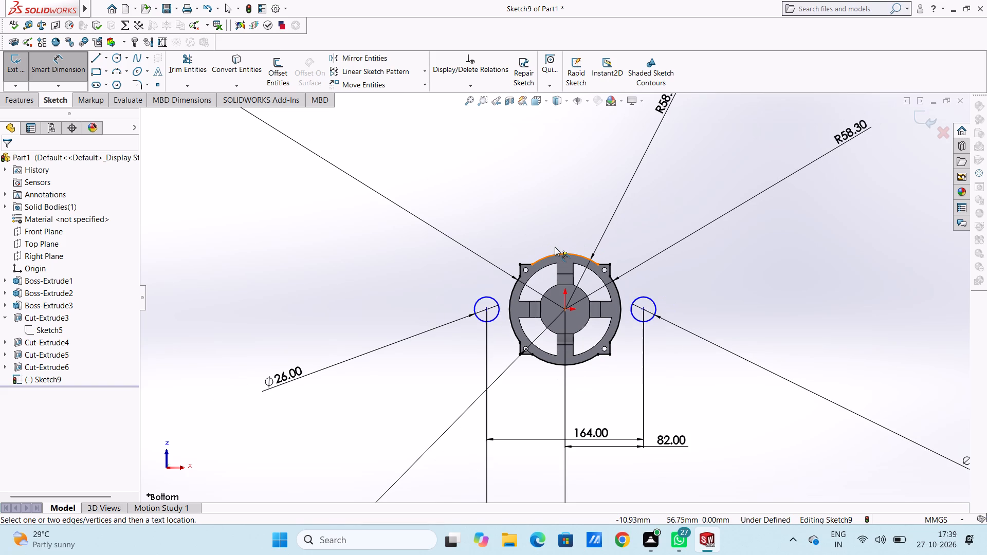
{"action": "scroll", "coordinate": [544, 275], "scroll_direction": "down", "scroll_amount": 4}
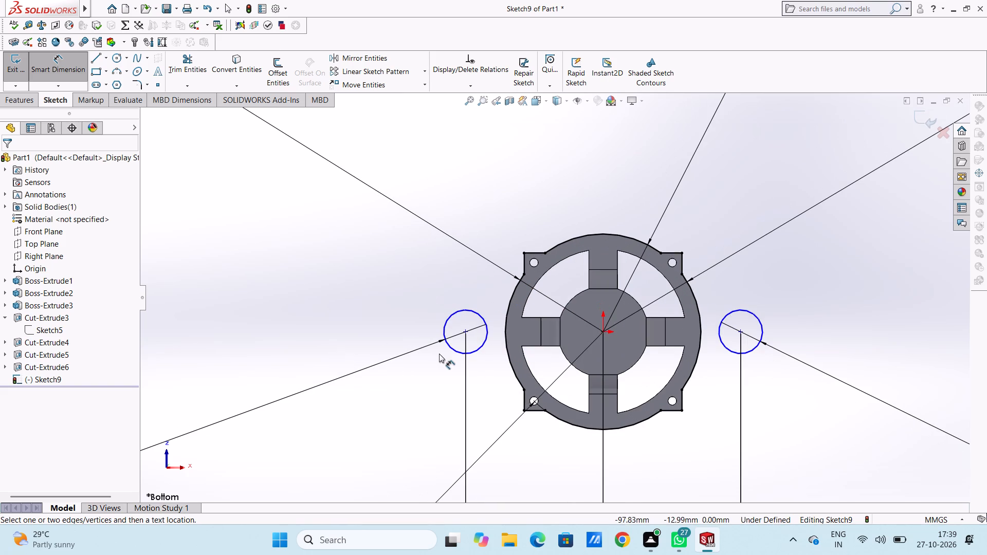
{"action": "left_click", "coordinate": [66, 70]}
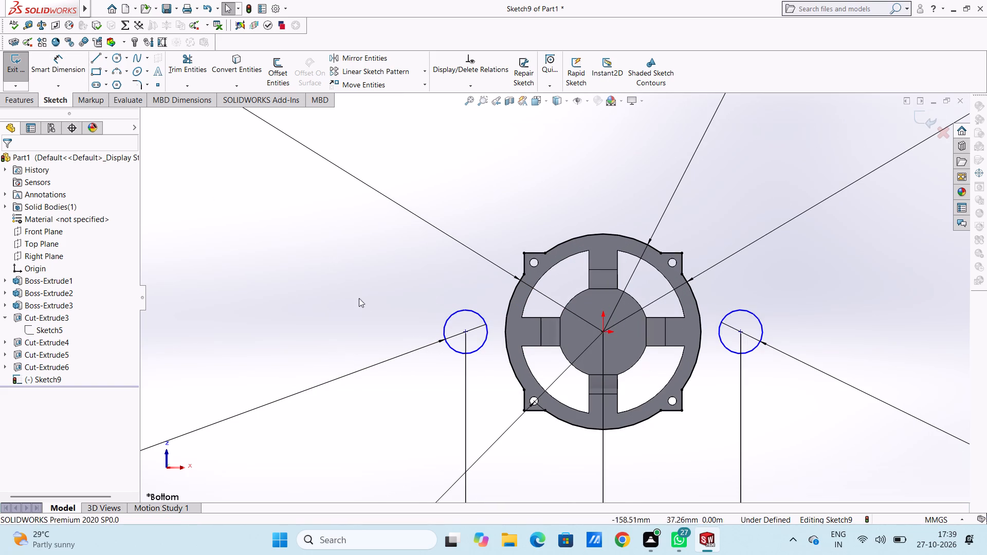
{"action": "left_click", "coordinate": [601, 332]}
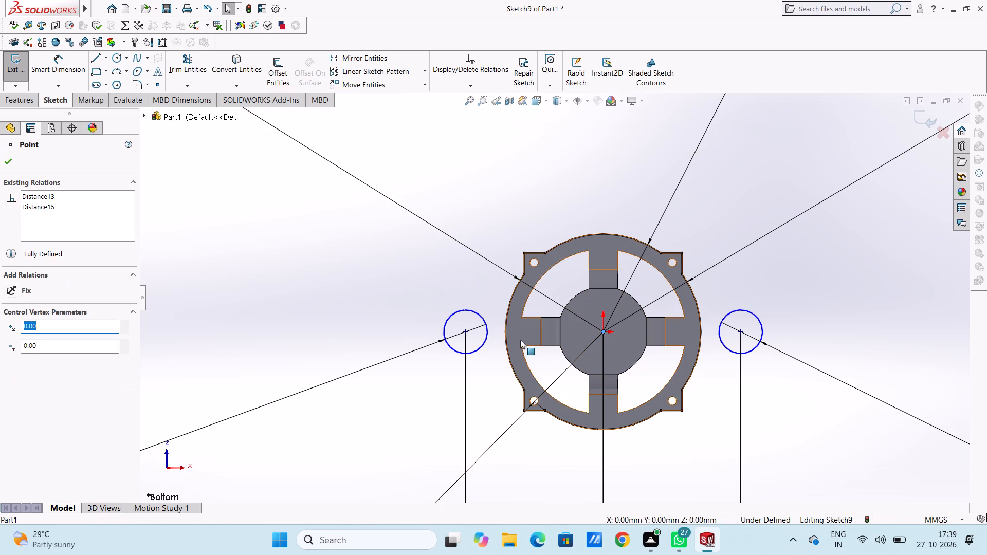
{"action": "left_click", "coordinate": [464, 331], "text": "ctrl"}
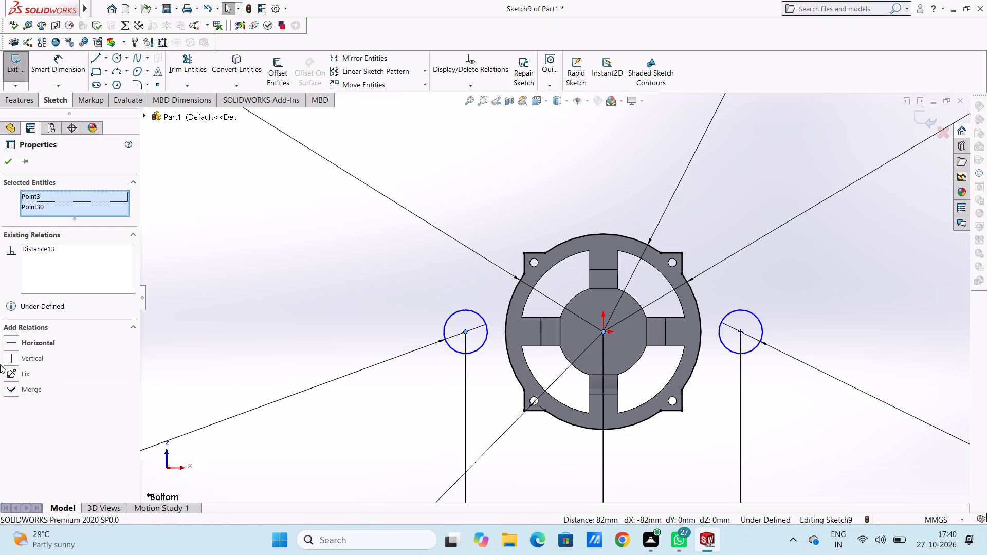
{"action": "left_click", "coordinate": [14, 344]}
{"action": "left_click", "coordinate": [294, 279]}
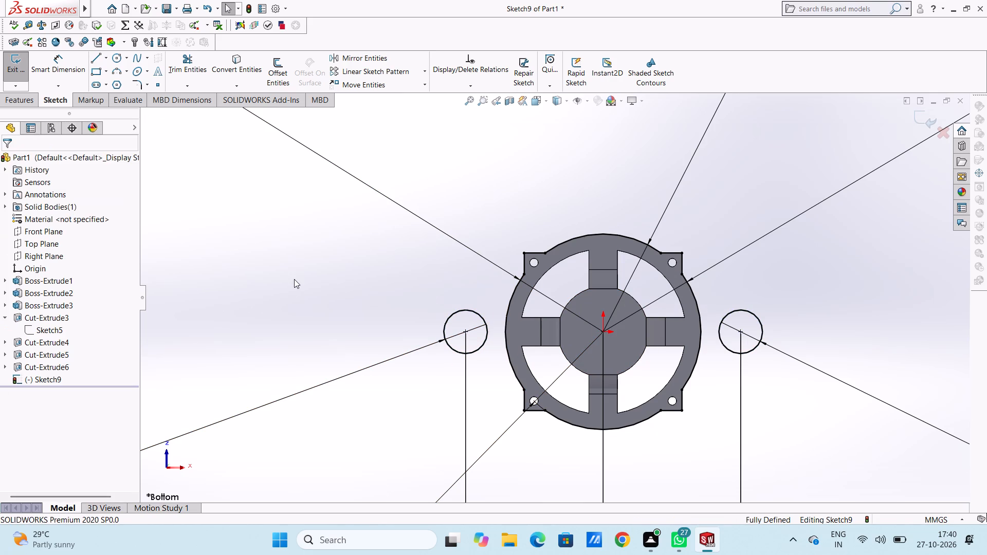
Sketch a line about 46 mm long from the lower end of the frame's upper-left corner tab to the left circle's upper-left edge.
{"action": "scroll", "coordinate": [350, 288], "scroll_direction": "up", "scroll_amount": 4}
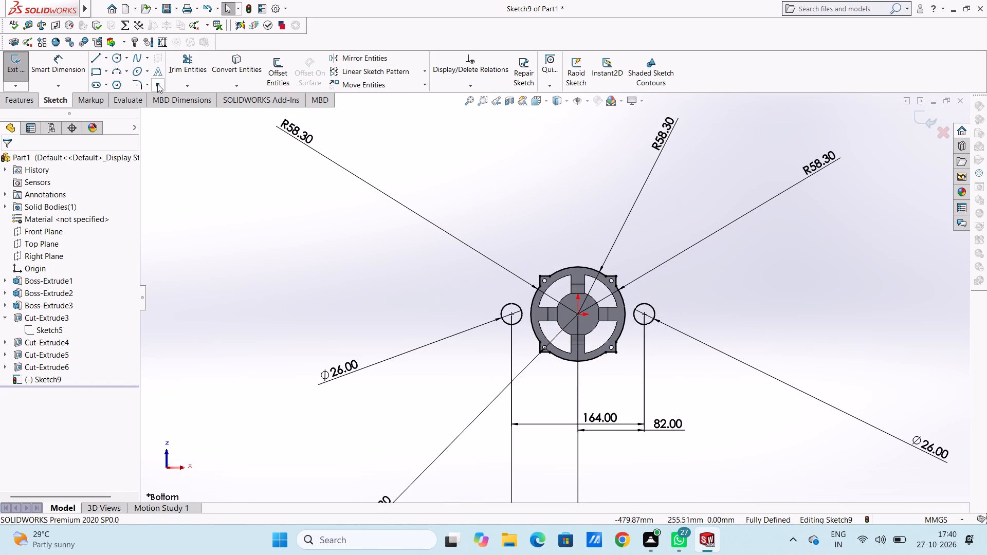
{"action": "left_click", "coordinate": [92, 59]}
{"action": "scroll", "coordinate": [541, 316], "scroll_direction": "down", "scroll_amount": 4}
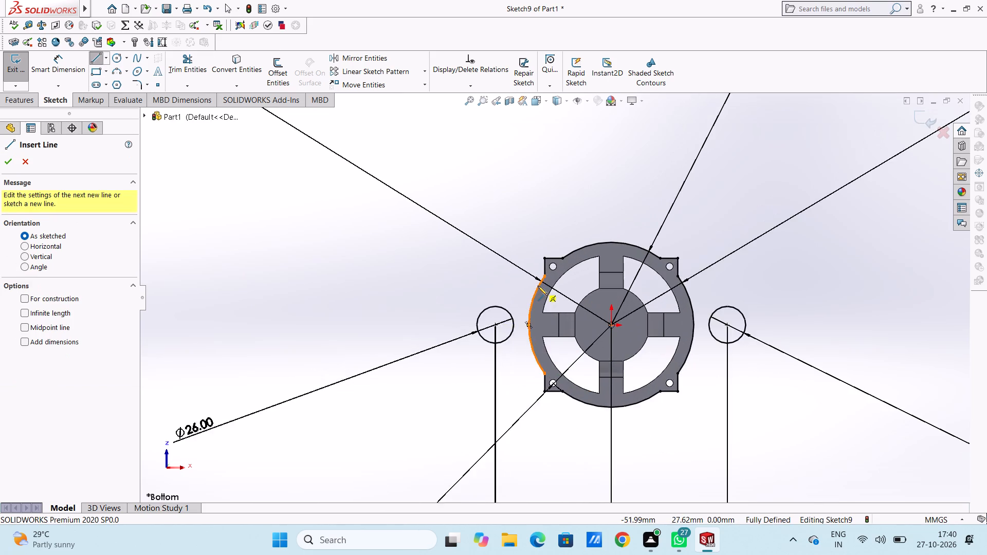
{"action": "scroll", "coordinate": [538, 286], "scroll_direction": "down", "scroll_amount": 4}
{"action": "left_click", "coordinate": [553, 271]}
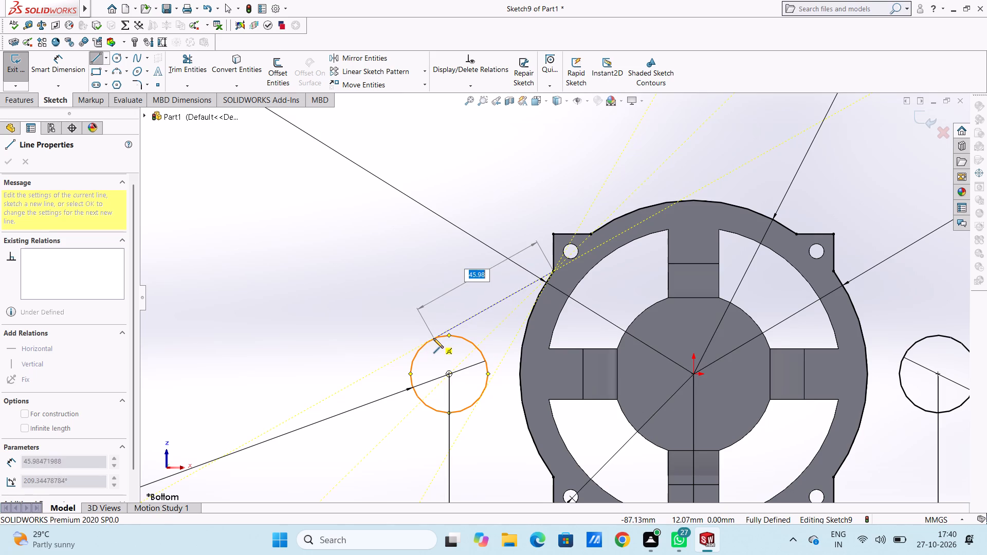
{"action": "left_click", "coordinate": [432, 339]}
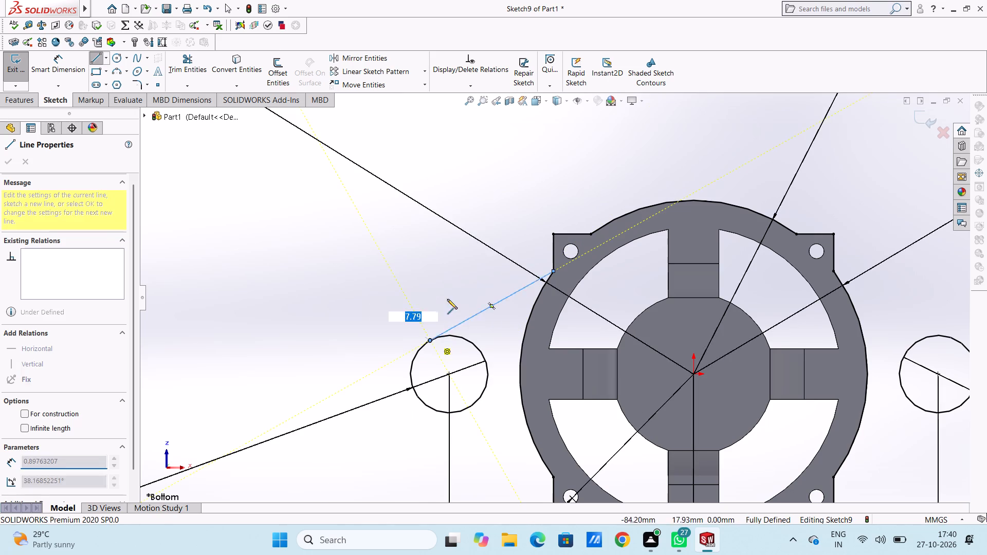
Sketch a line about 47 mm long from the upper end of the frame's lower-left corner tab to the left circle's lower-left edge.
{"action": "right_click", "coordinate": [504, 189]}
{"action": "left_click", "coordinate": [520, 195]}
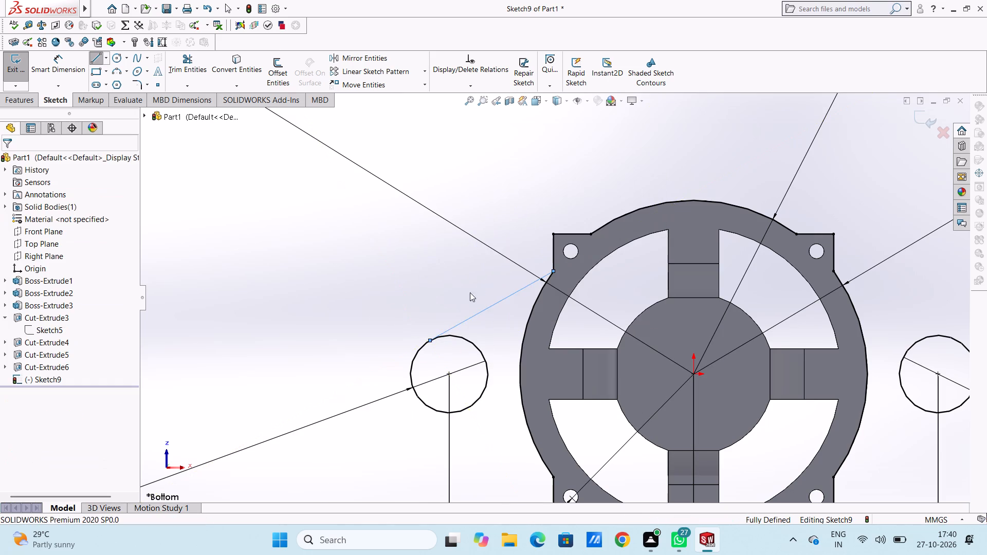
{"action": "scroll", "coordinate": [406, 330], "scroll_direction": "up", "scroll_amount": 2}
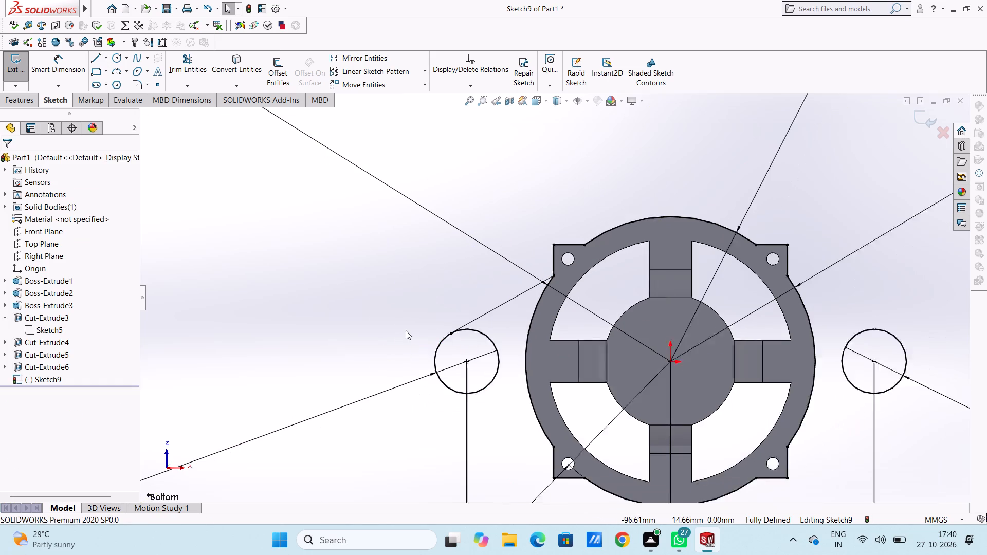
{"action": "scroll", "coordinate": [406, 330], "scroll_direction": "up", "scroll_amount": 2}
{"action": "scroll", "coordinate": [616, 419], "scroll_direction": "down", "scroll_amount": 1}
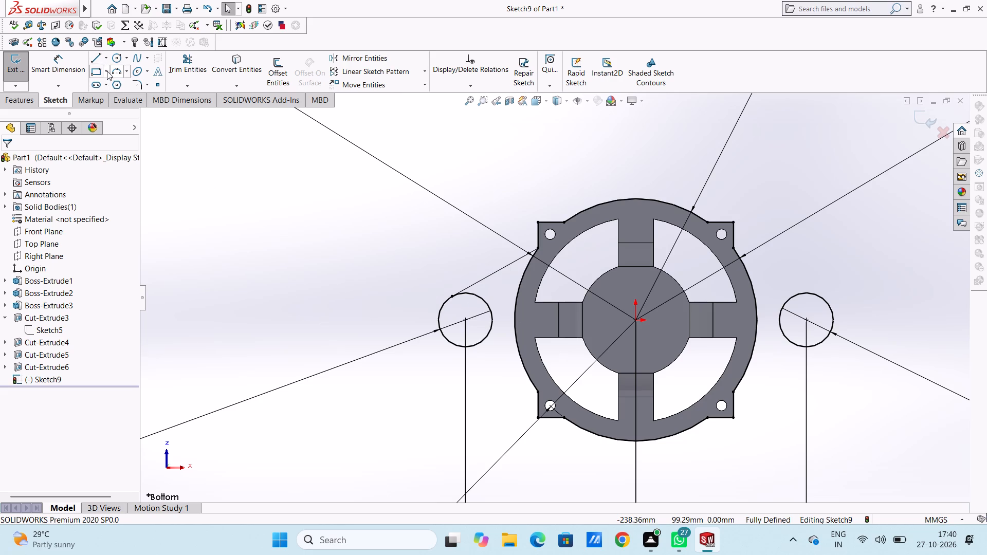
{"action": "left_click", "coordinate": [97, 54]}
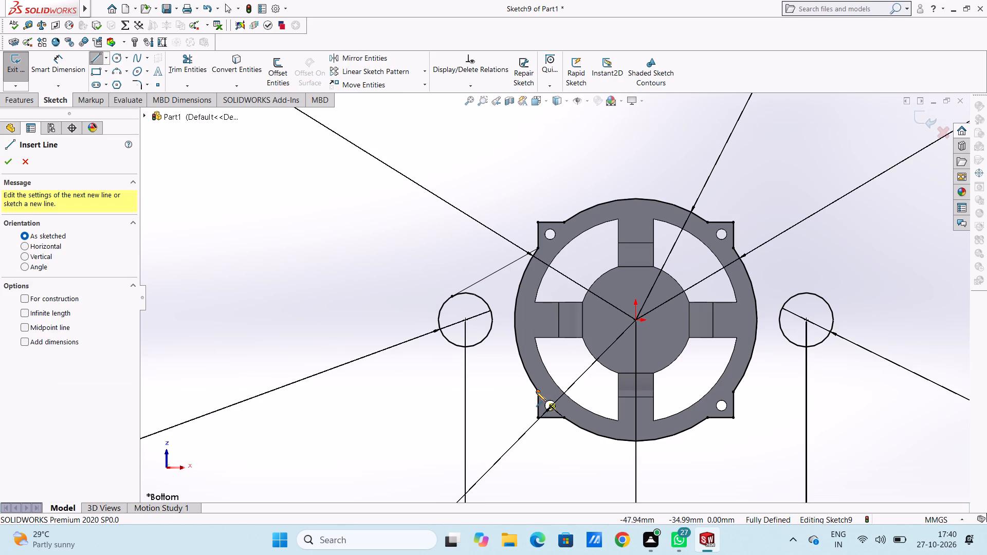
{"action": "left_click", "coordinate": [537, 392]}
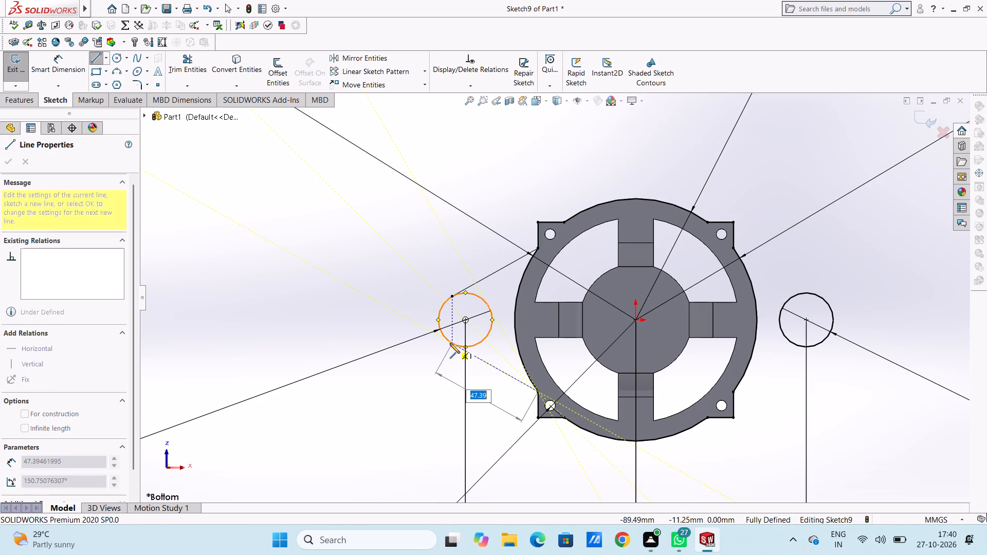
{"action": "left_click", "coordinate": [450, 343]}
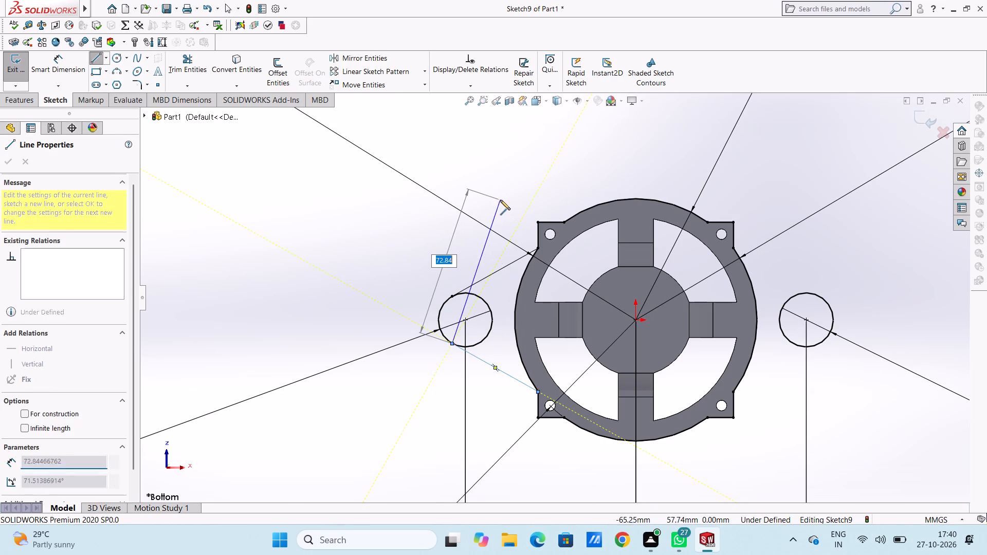
{"action": "right_click", "coordinate": [501, 199]}
{"action": "left_click", "coordinate": [518, 204]}
{"action": "left_click", "coordinate": [403, 246]}
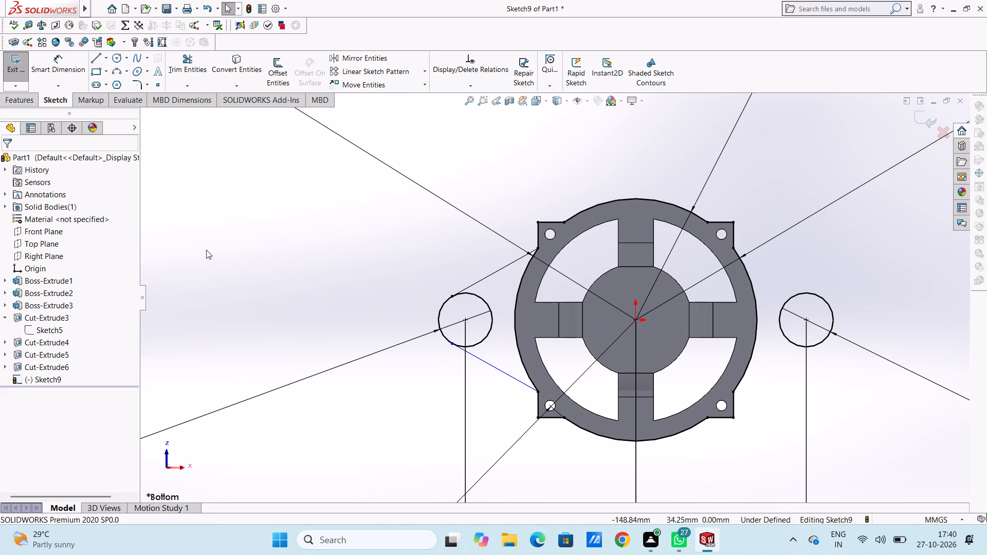
Sketch a line about 47 mm long from the lower end of the frame's upper-right corner tab to the right circle's upper-right edge.
{"action": "left_click", "coordinate": [94, 55]}
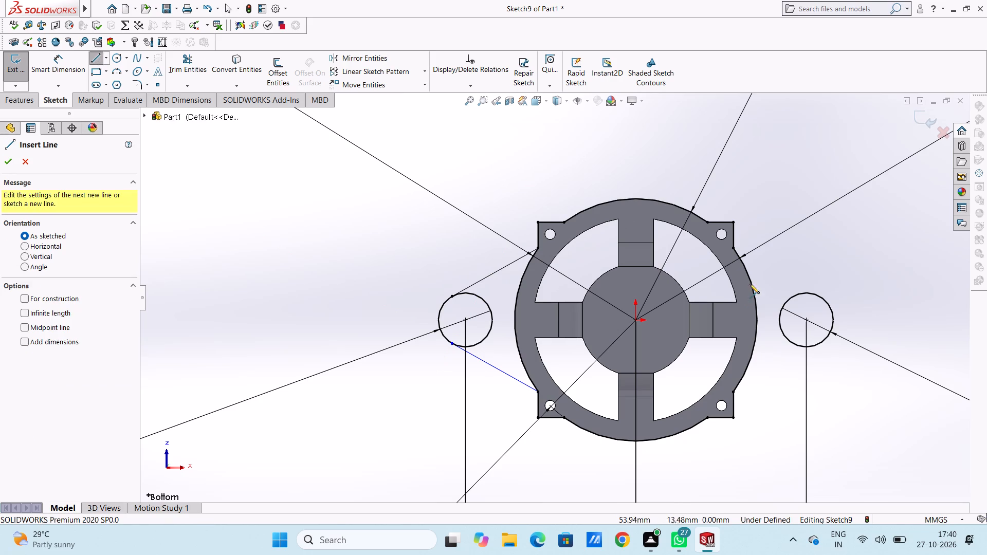
{"action": "left_click", "coordinate": [734, 249]}
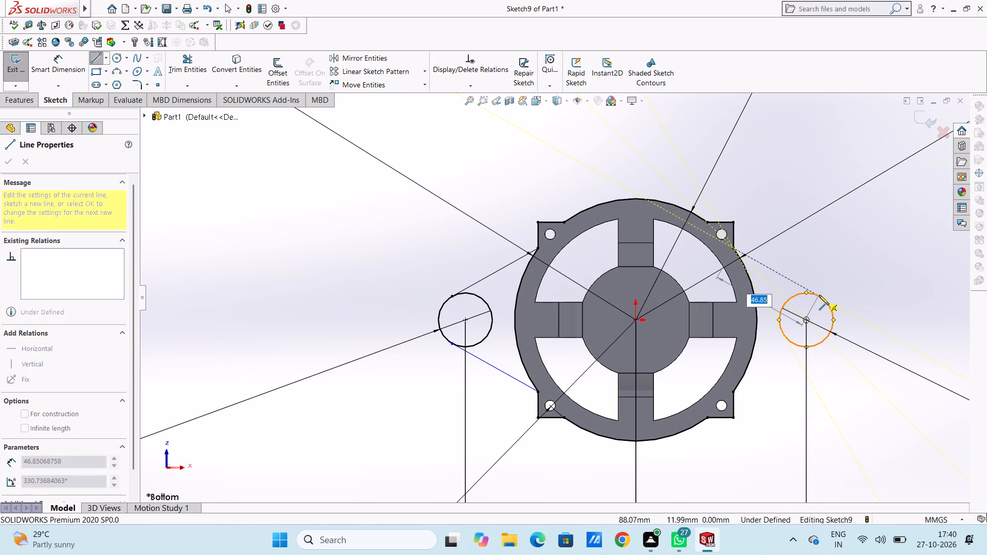
{"action": "left_click", "coordinate": [819, 295]}
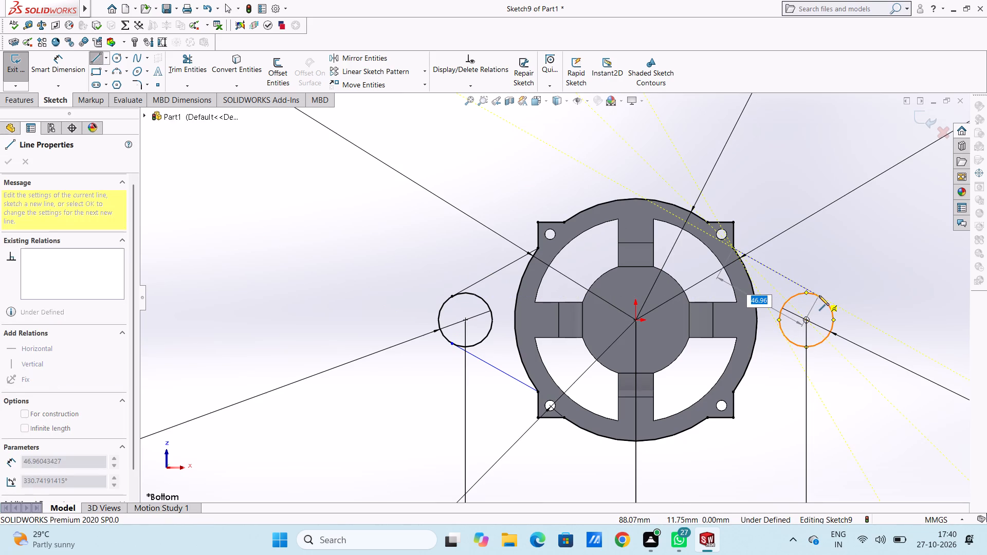
{"action": "right_click", "coordinate": [880, 239]}
{"action": "left_click", "coordinate": [877, 245]}
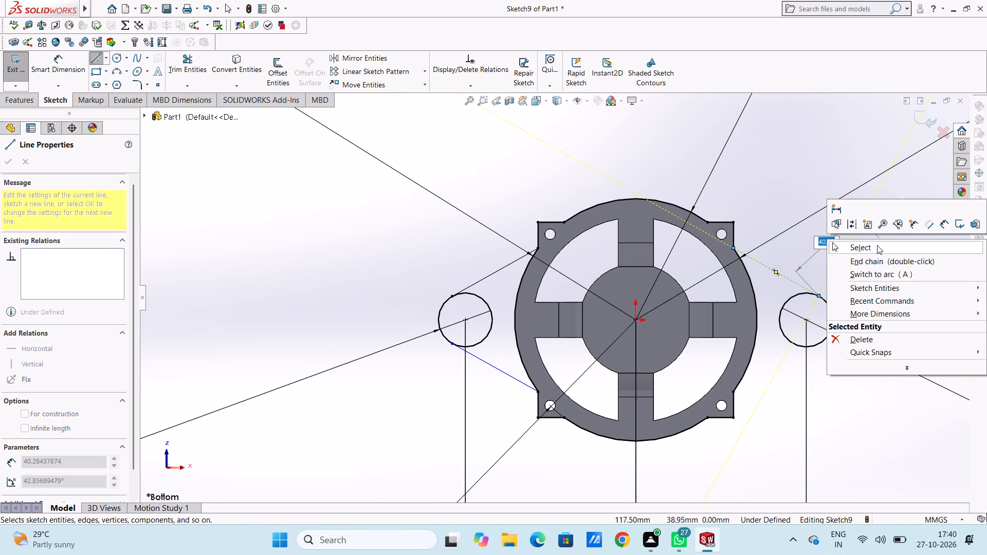
{"action": "left_click", "coordinate": [870, 250]}
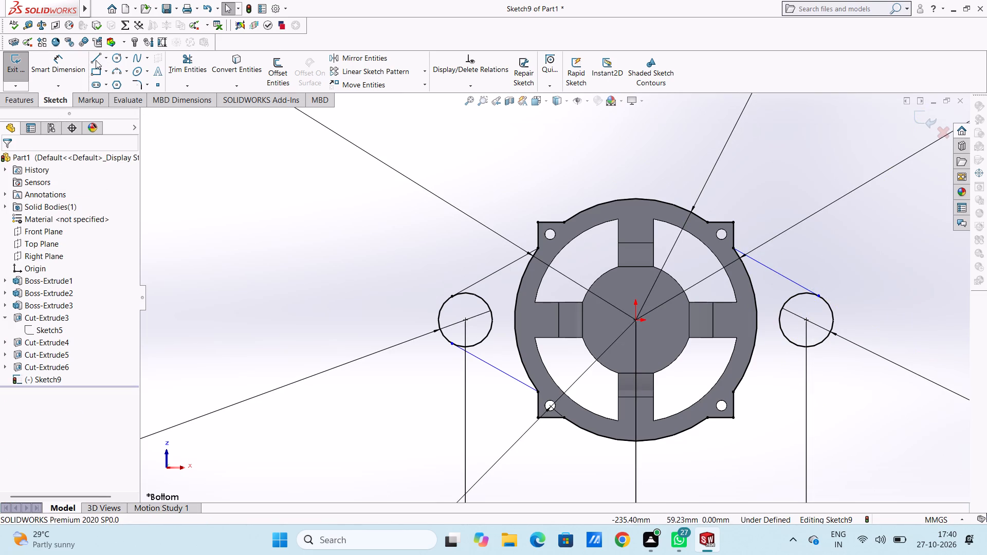
Sketch a line from the upper end of the frame's lower-right corner tab to the right circle's lower-right edge.
{"action": "left_click", "coordinate": [100, 56]}
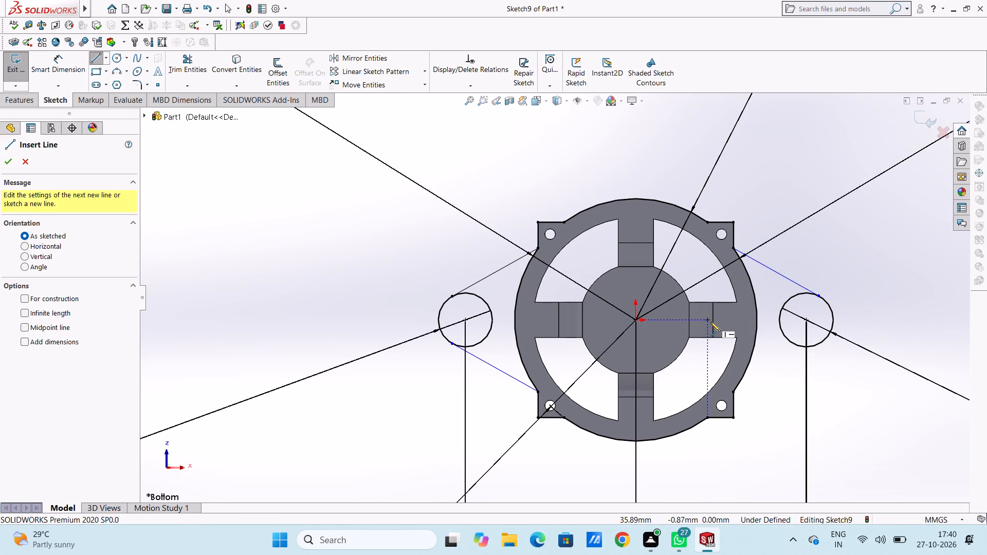
{"action": "left_click", "coordinate": [734, 393]}
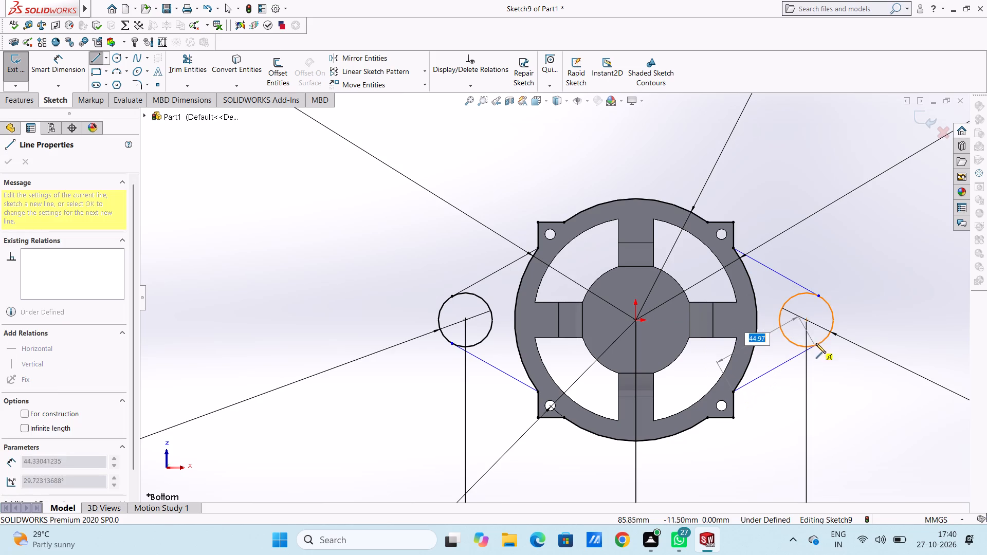
{"action": "left_click", "coordinate": [819, 343]}
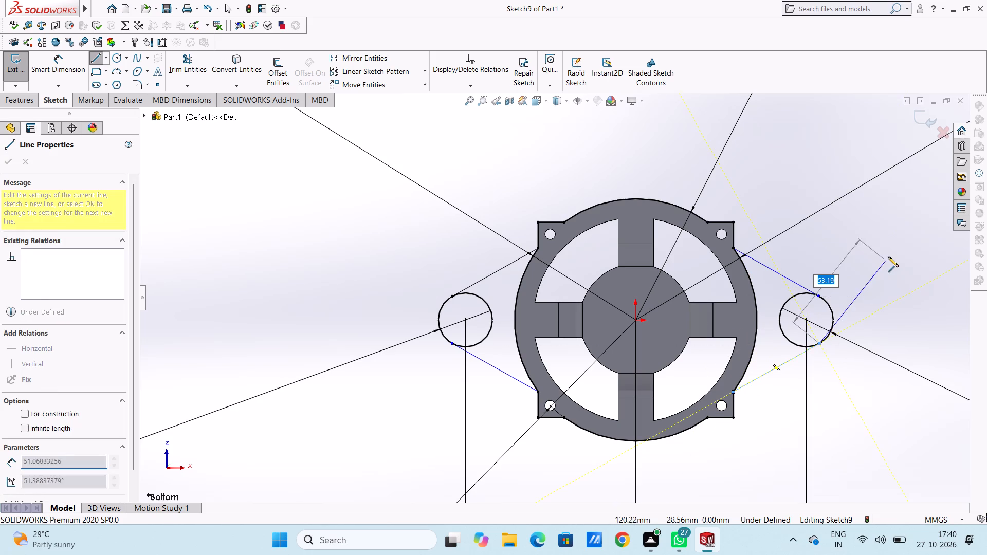
{"action": "right_click", "coordinate": [888, 257]}
{"action": "left_click", "coordinate": [887, 268]}
{"action": "left_click", "coordinate": [827, 279]}
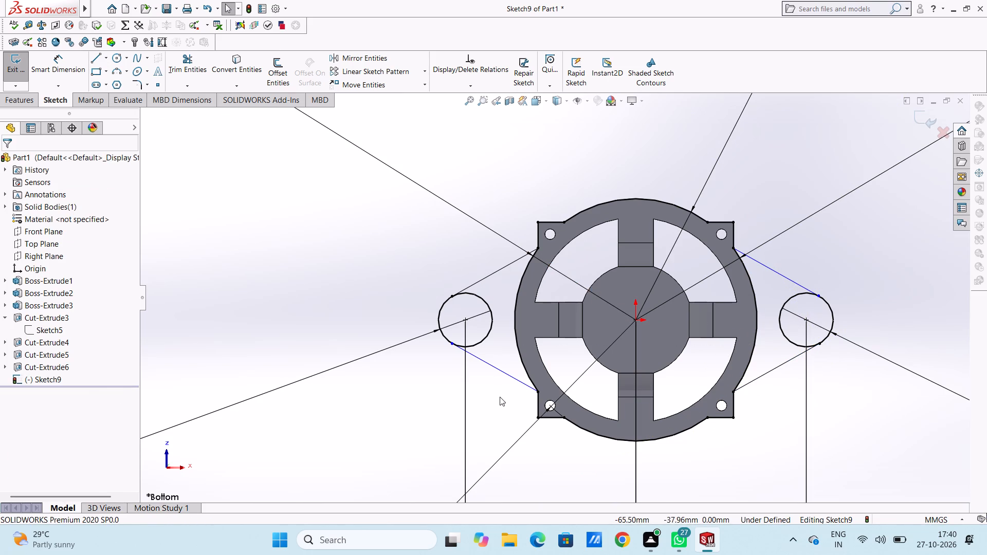
Add a tangent relation between the lower-left connecting line and the left side circle.
{"action": "left_click", "coordinate": [506, 382]}
{"action": "left_click", "coordinate": [506, 382]}
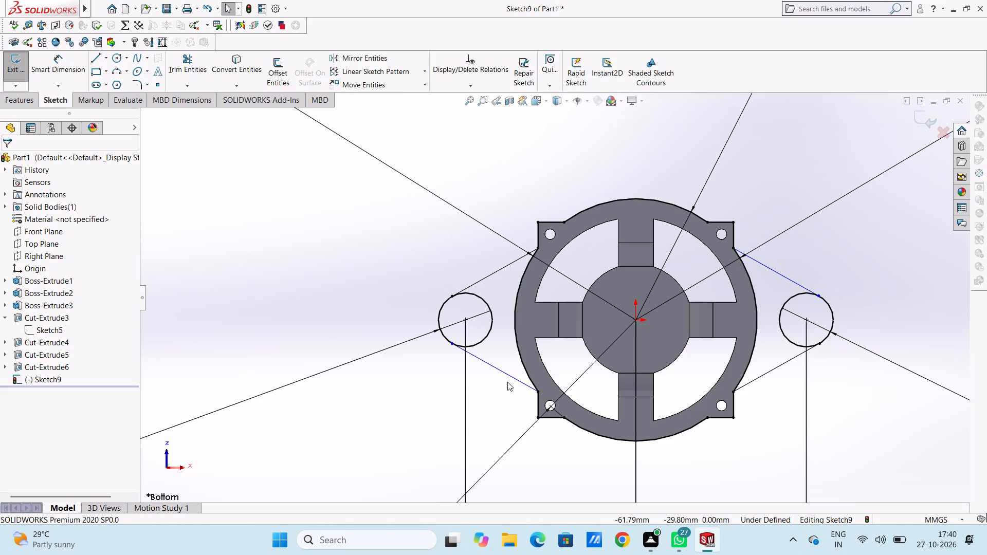
{"action": "left_click", "coordinate": [508, 376]}
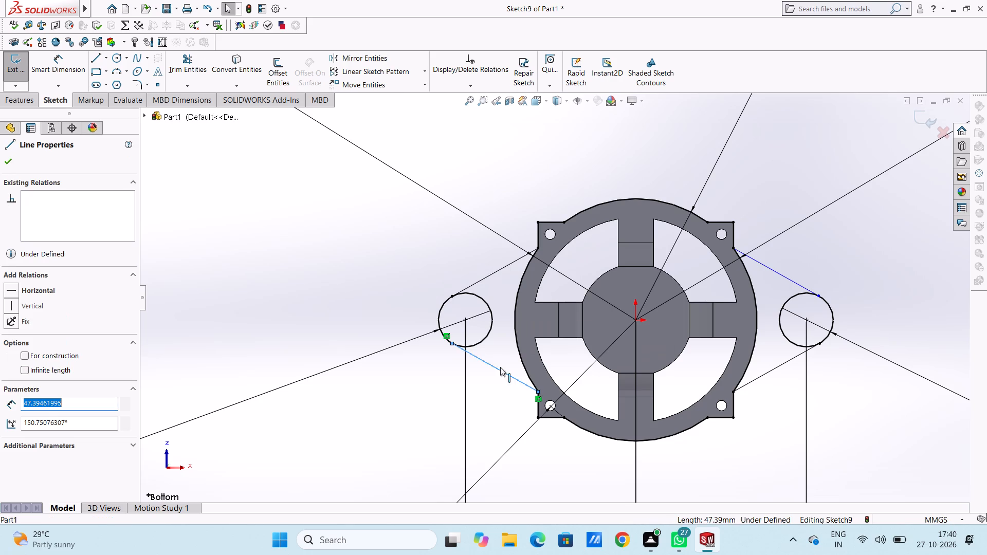
{"action": "left_click", "coordinate": [482, 343], "text": "ctrl"}
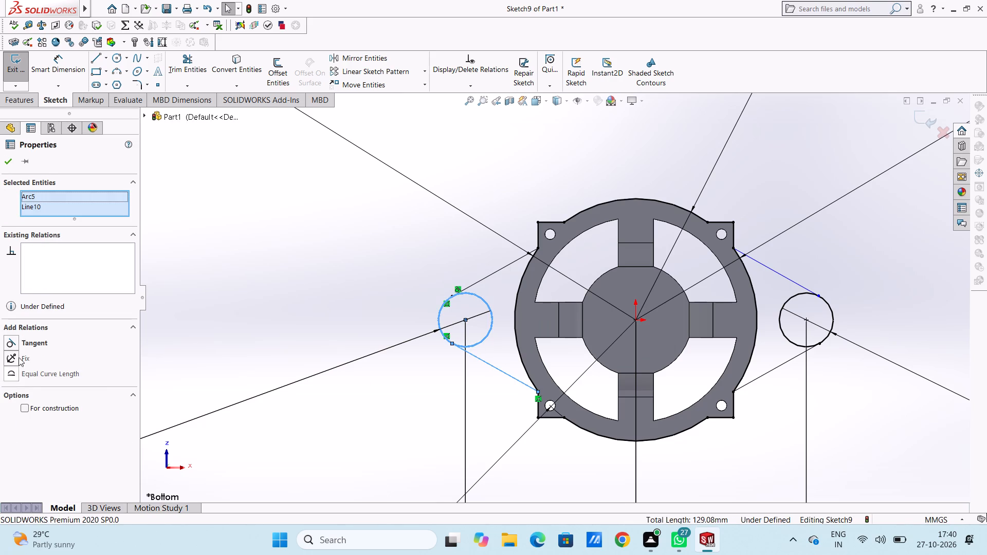
{"action": "left_click", "coordinate": [15, 343]}
{"action": "left_click", "coordinate": [256, 283]}
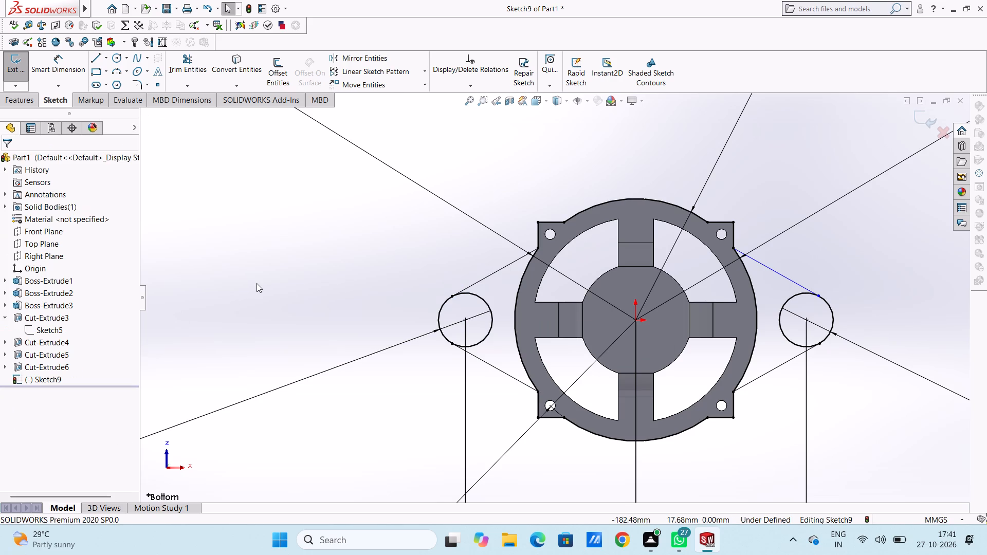
Add a tangent relation between the upper-right connecting line and the right side circle.
{"action": "left_click", "coordinate": [788, 280]}
{"action": "left_click", "coordinate": [794, 294], "text": "ctrl"}
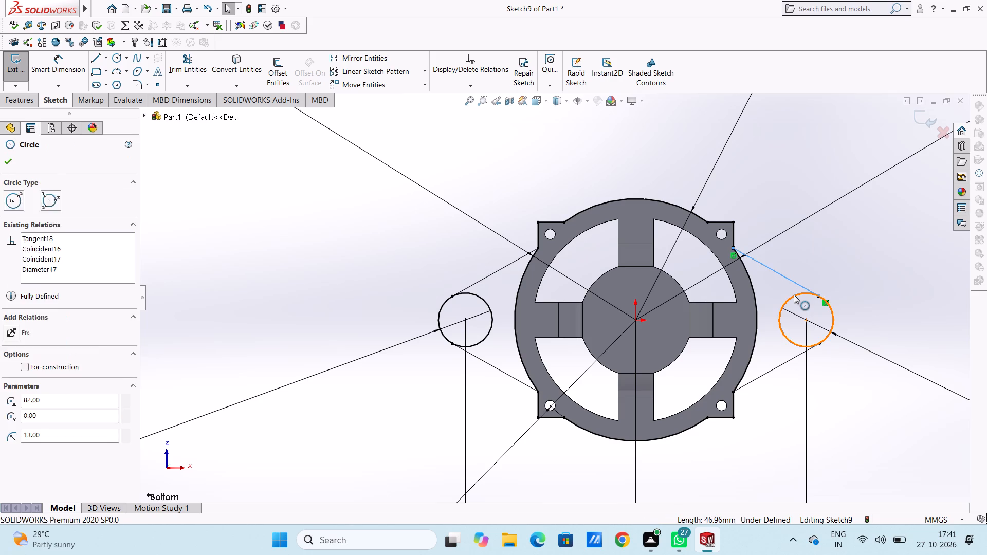
{"action": "left_click", "coordinate": [10, 338]}
{"action": "left_click", "coordinate": [302, 293]}
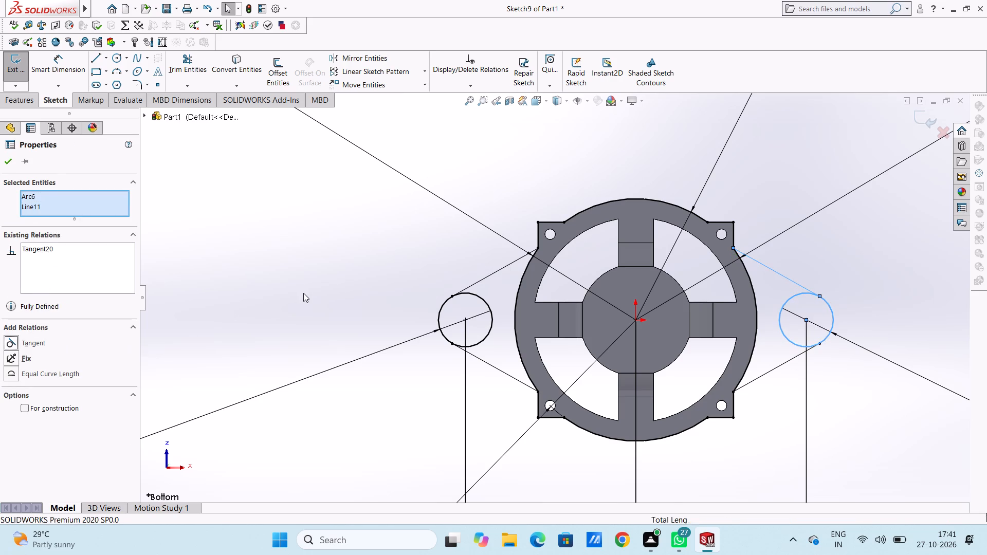
Trim away the inner arcs of both side circles, leaving the rounded outer ends of the lugs.
{"action": "left_click", "coordinate": [192, 54]}
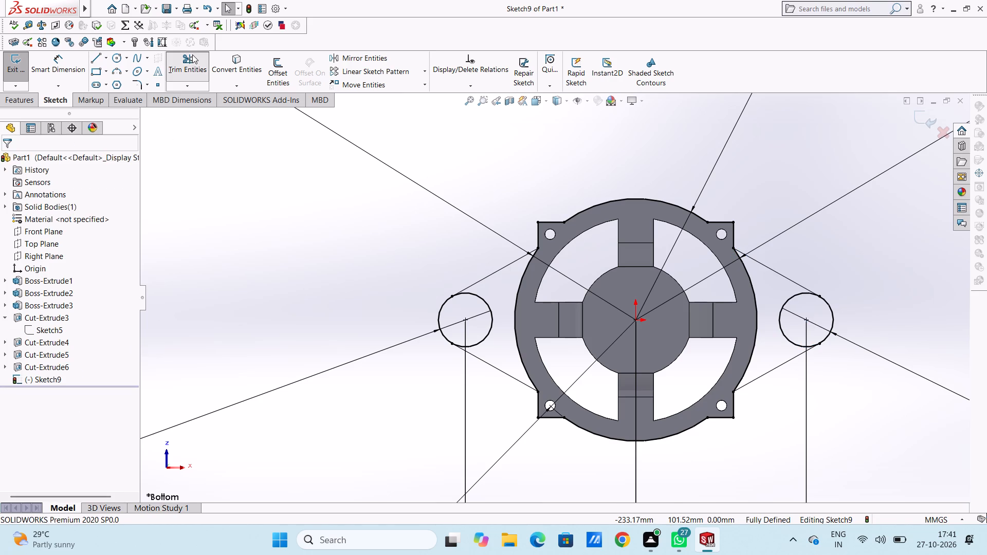
{"action": "left_click", "coordinate": [478, 295]}
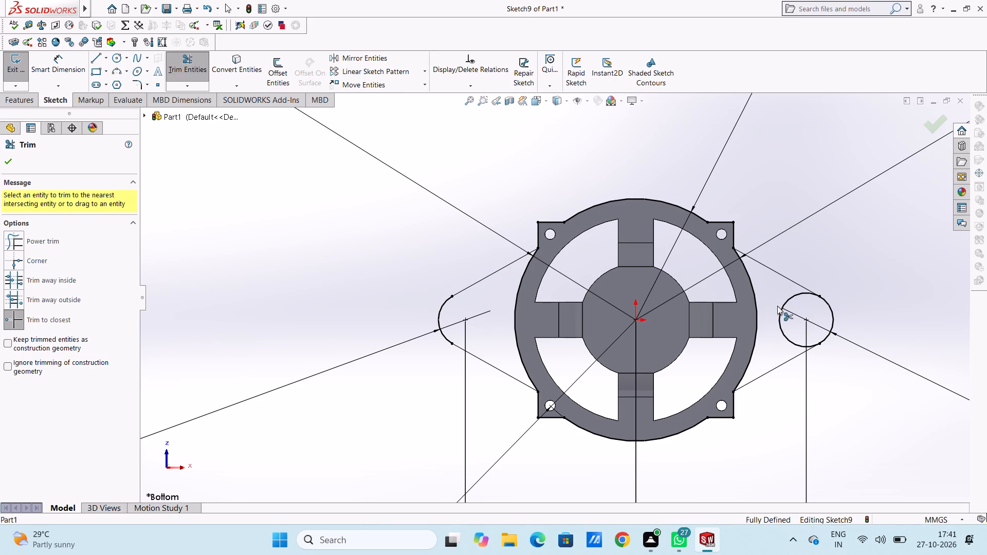
{"action": "left_click", "coordinate": [785, 307]}
{"action": "scroll", "coordinate": [767, 309], "scroll_direction": "down", "scroll_amount": 2}
{"action": "scroll", "coordinate": [767, 309], "scroll_direction": "up", "scroll_amount": 2}
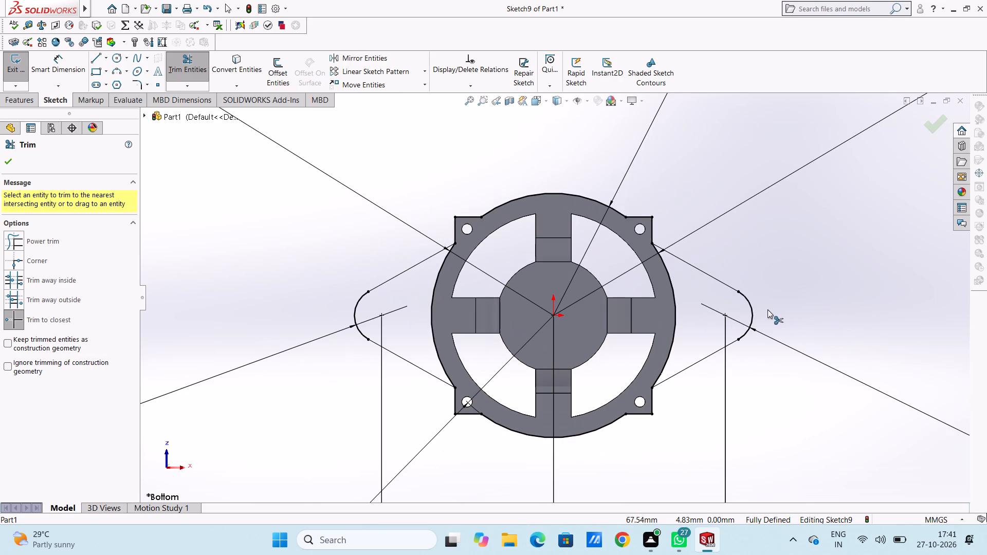
{"action": "left_click", "coordinate": [8, 161]}
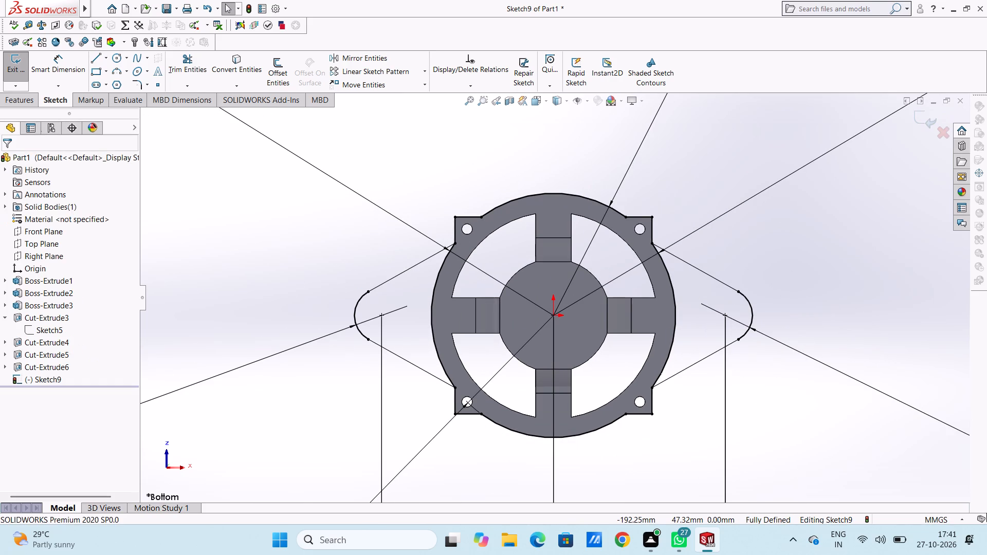
Sketch a circle of 5 mm radius at the centre of each lug's rounded end.
{"action": "left_click", "coordinate": [117, 60]}
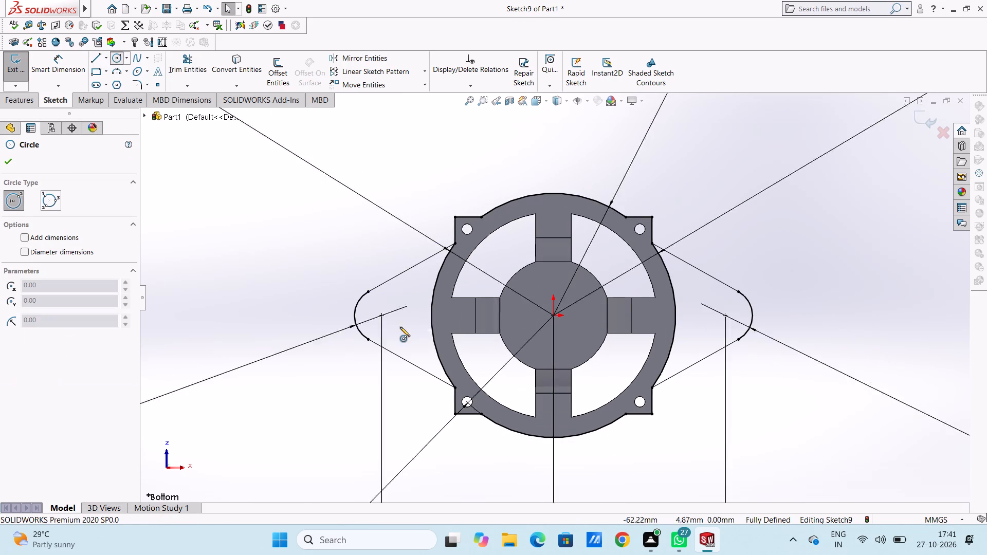
{"action": "left_click", "coordinate": [382, 317]}
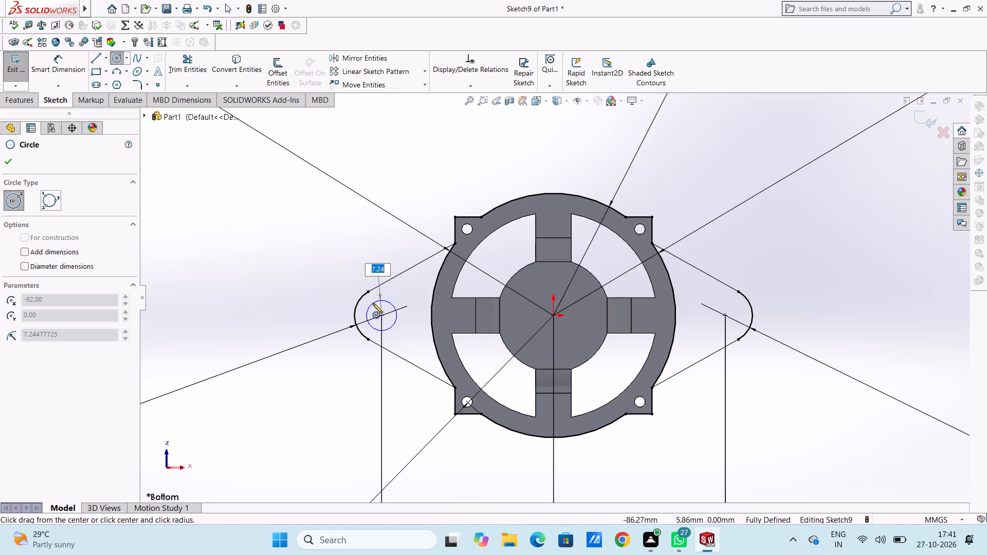
{"action": "key", "text": "5"}
{"action": "key", "text": "Return"}
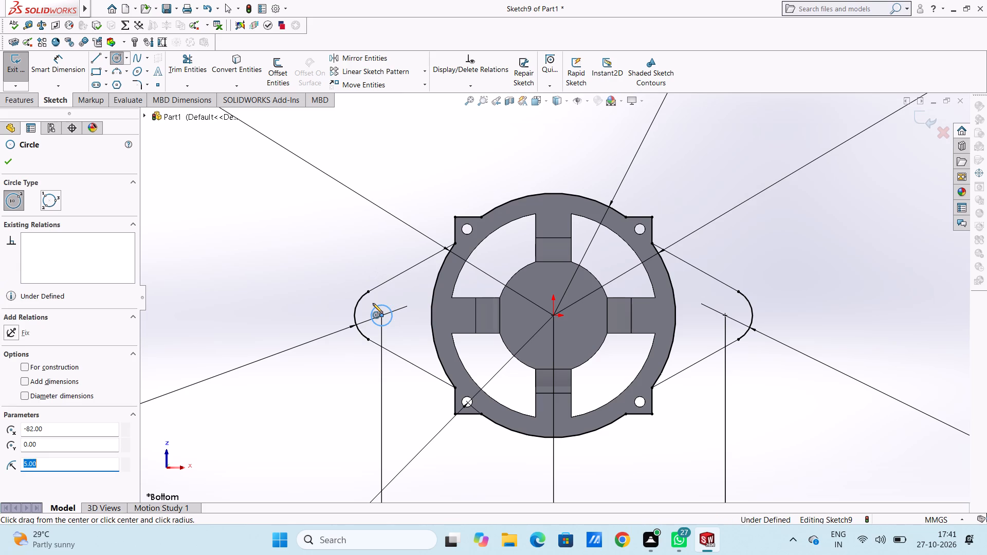
{"action": "left_click", "coordinate": [725, 317]}
{"action": "key", "text": "5"}
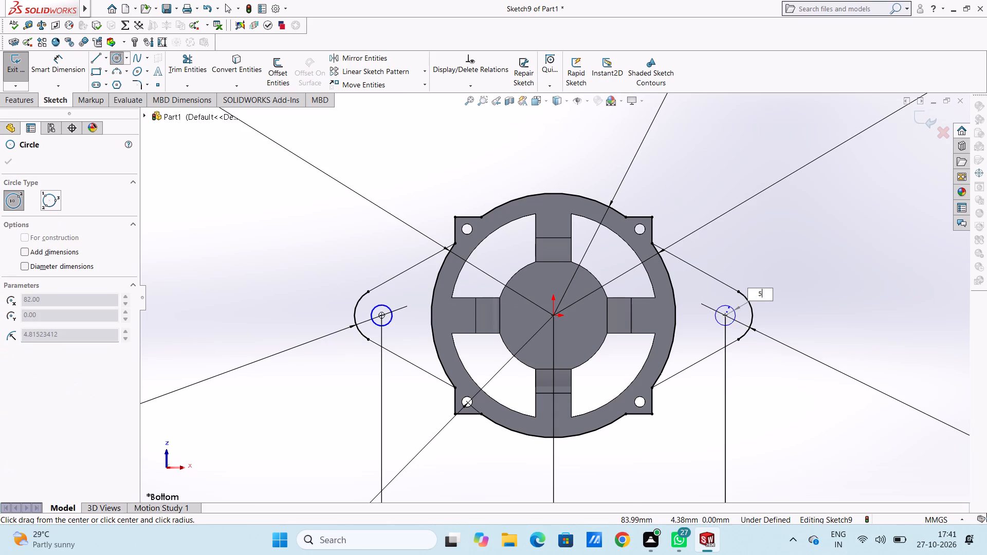
{"action": "key", "text": "Return"}
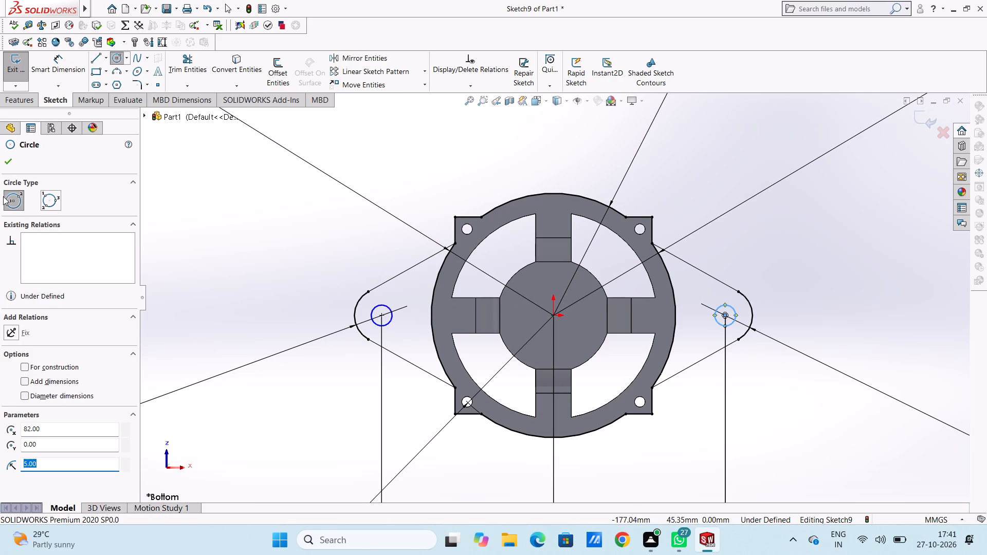
{"action": "left_click", "coordinate": [10, 159]}
Dimension the left lug's hole circle with a 10 mm diameter, placing the dimension above and outside the lug.
{"action": "left_click", "coordinate": [71, 65]}
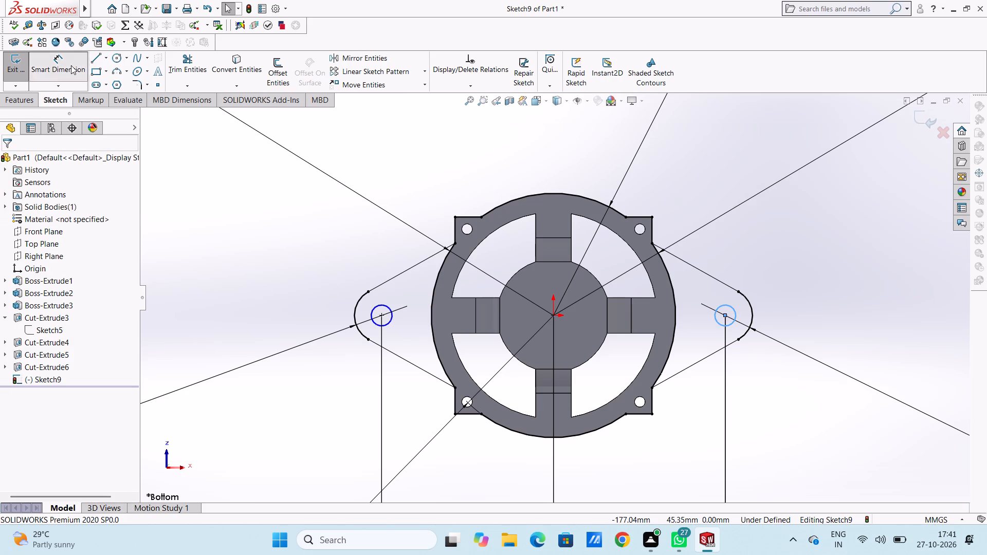
{"action": "left_click", "coordinate": [385, 308]}
{"action": "left_click", "coordinate": [318, 236]}
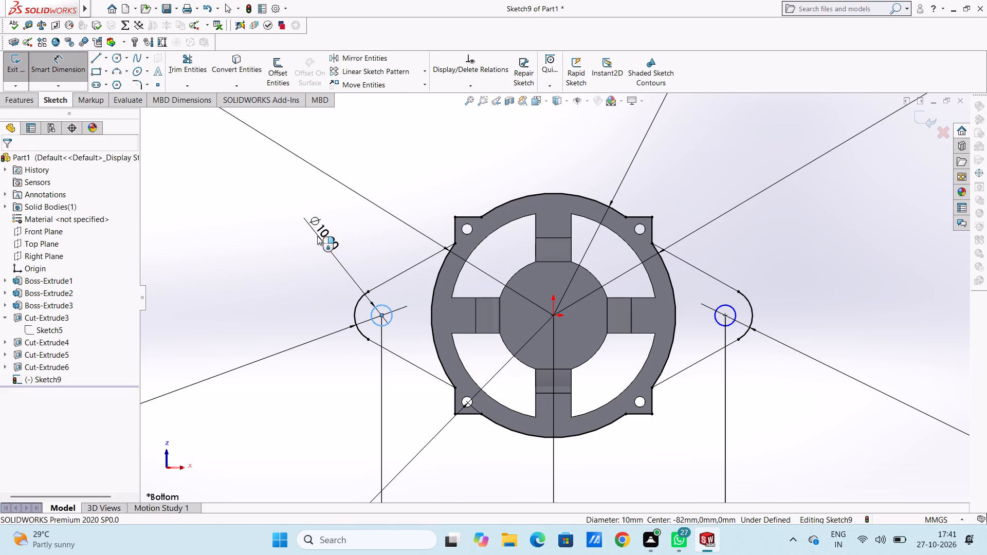
{"action": "left_click", "coordinate": [273, 223]}
{"action": "left_click", "coordinate": [269, 224]}
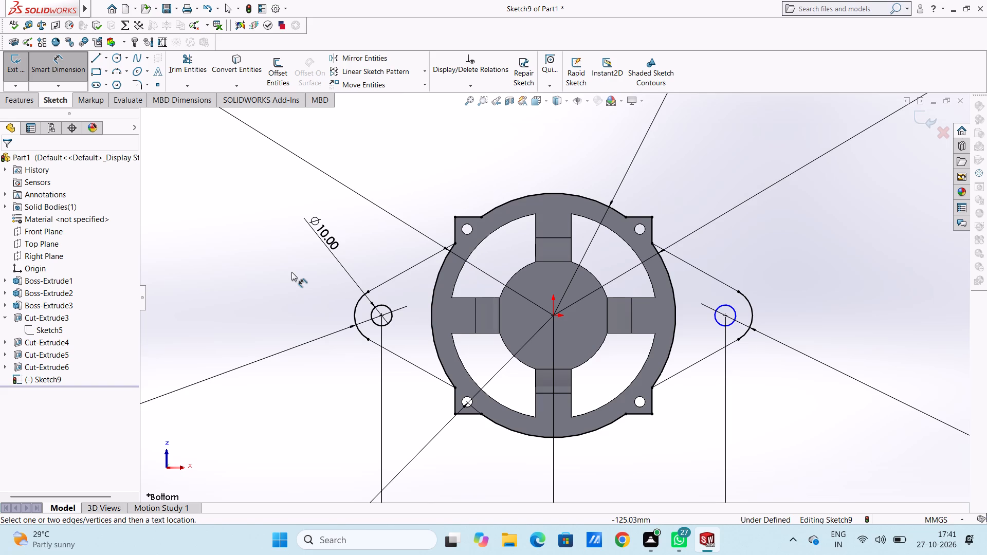
{"action": "scroll", "coordinate": [456, 146], "scroll_direction": "up", "scroll_amount": 1}
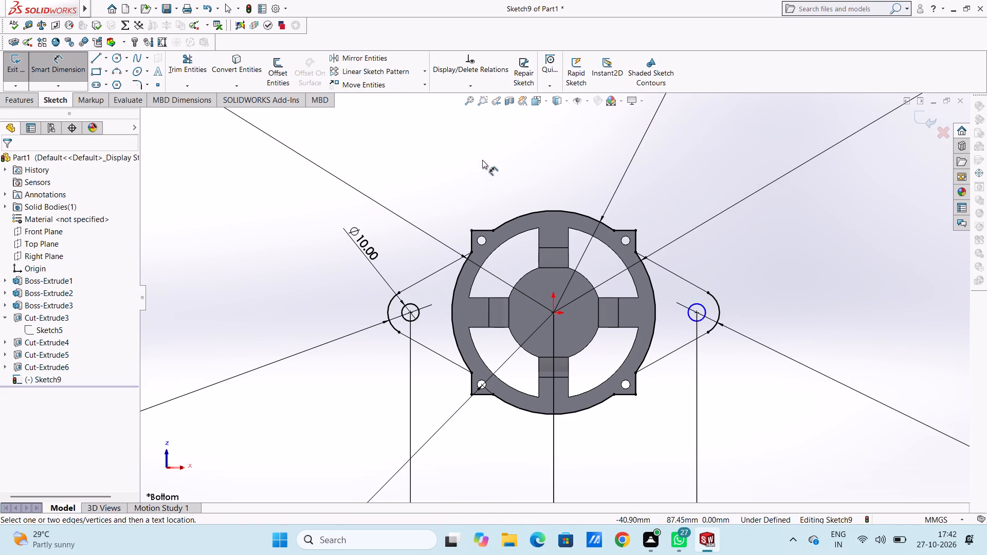
Examine the part and the side lug sketch from oblique, edge-on and underside angles.
{"action": "middle_click_drag", "start_coordinate": [482, 160], "coordinate": [595, 378]}
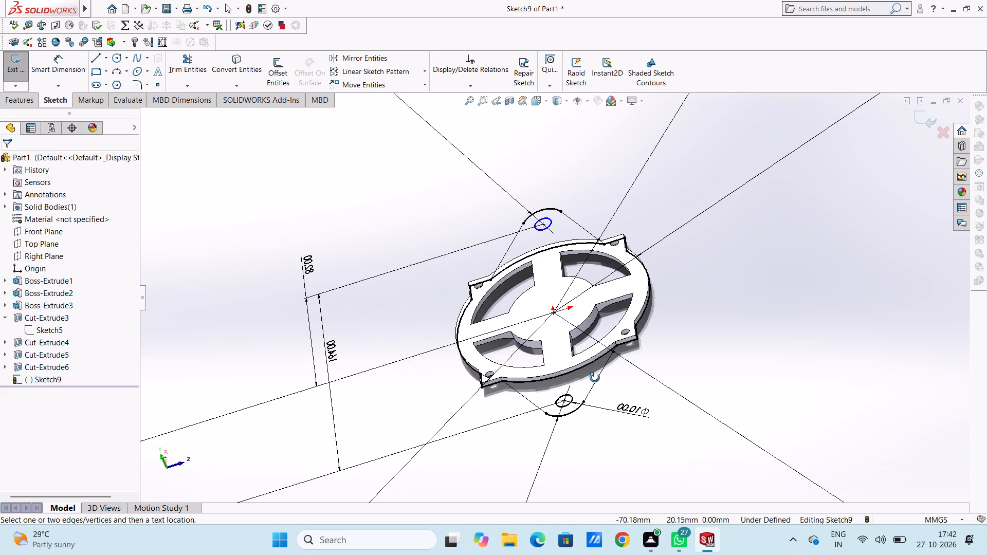
{"action": "middle_click_drag", "start_coordinate": [595, 378], "coordinate": [531, 322]}
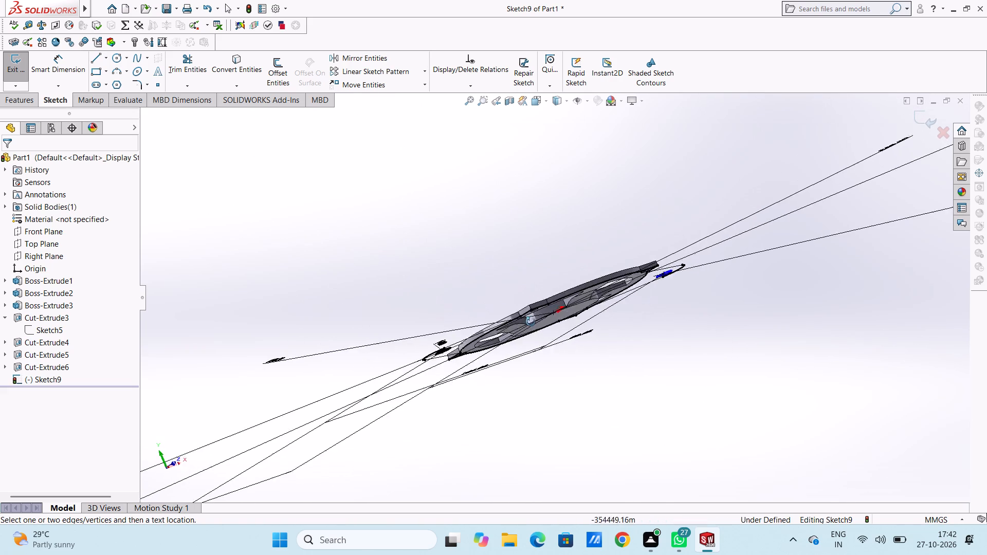
{"action": "middle_click_drag", "start_coordinate": [531, 322], "coordinate": [558, 368]}
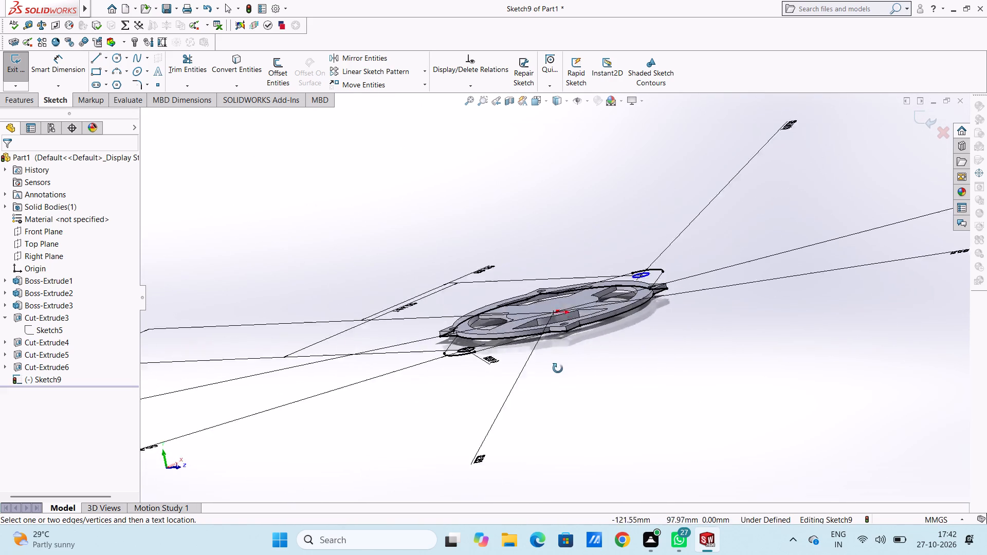
{"action": "middle_click_drag", "start_coordinate": [558, 368], "coordinate": [566, 376]}
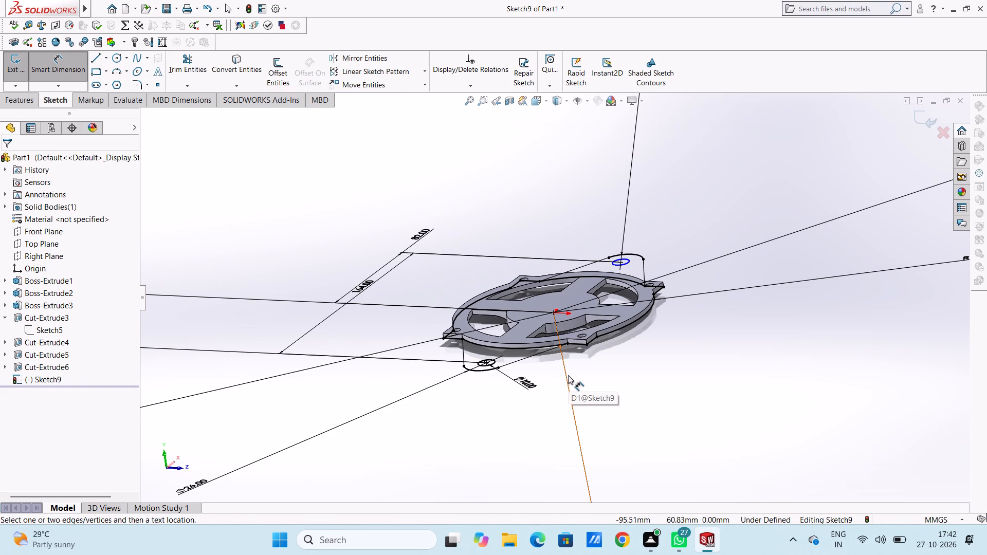
{"action": "middle_click_drag", "start_coordinate": [348, 254], "coordinate": [340, 240]}
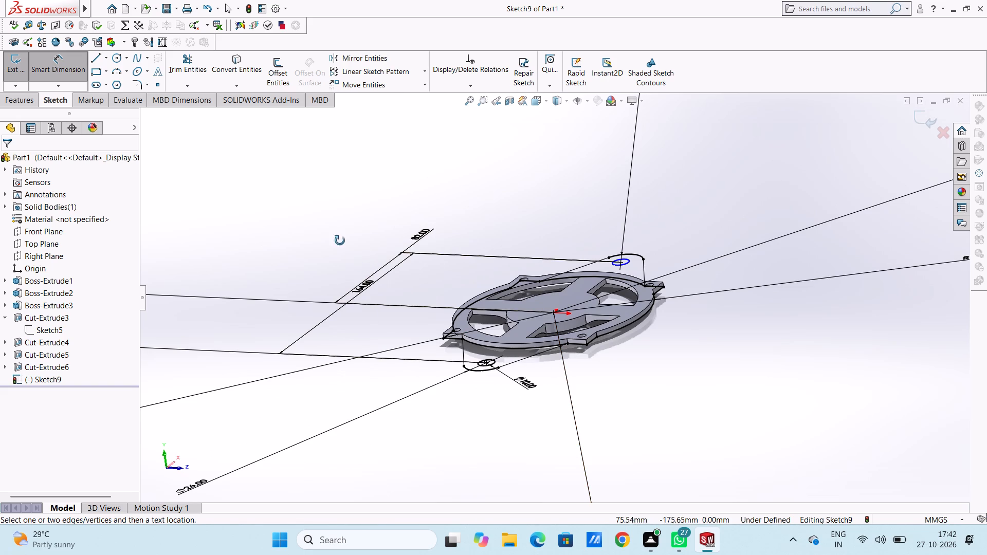
{"action": "middle_click_drag", "start_coordinate": [340, 240], "coordinate": [320, 193]}
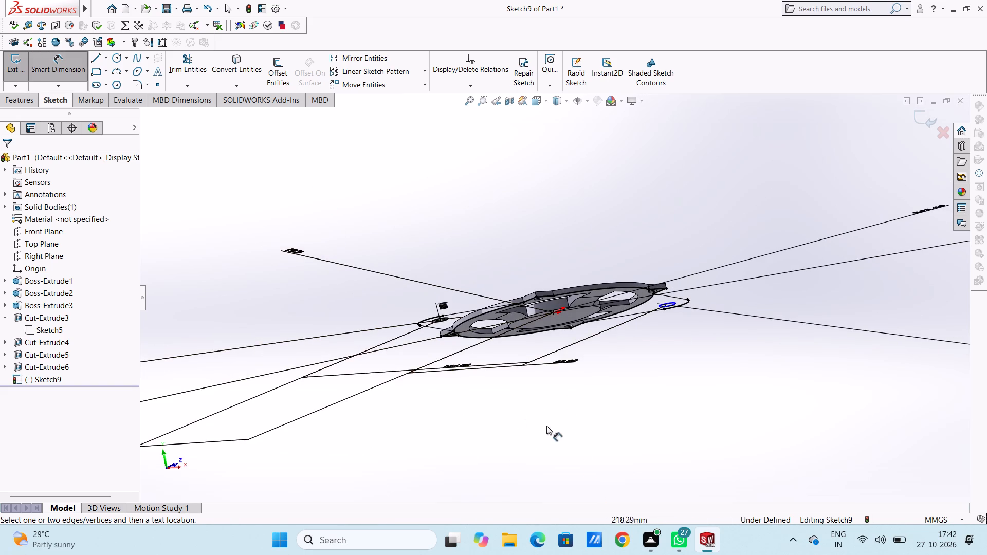
{"action": "middle_click_drag", "start_coordinate": [546, 427], "coordinate": [513, 268]}
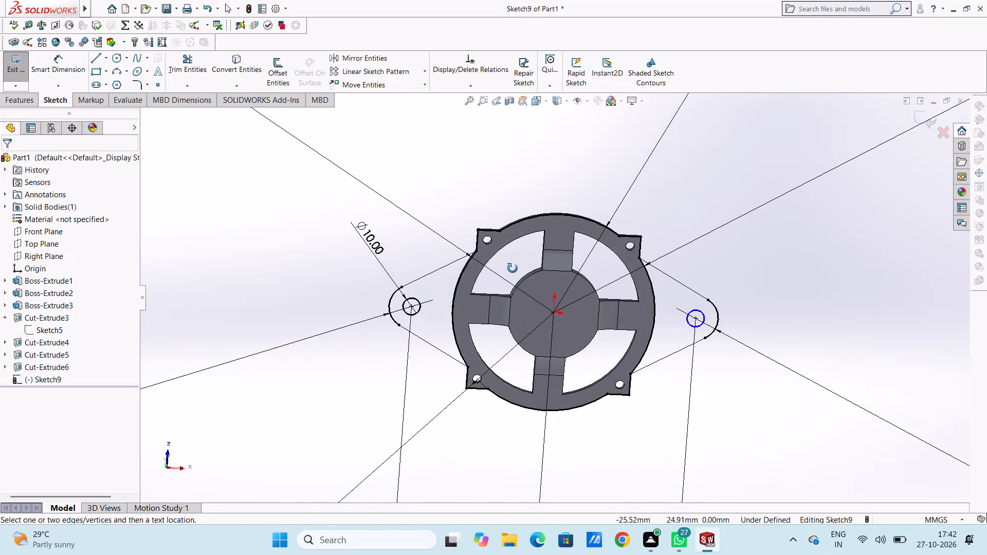
{"action": "middle_click_drag", "start_coordinate": [513, 268], "coordinate": [513, 274]}
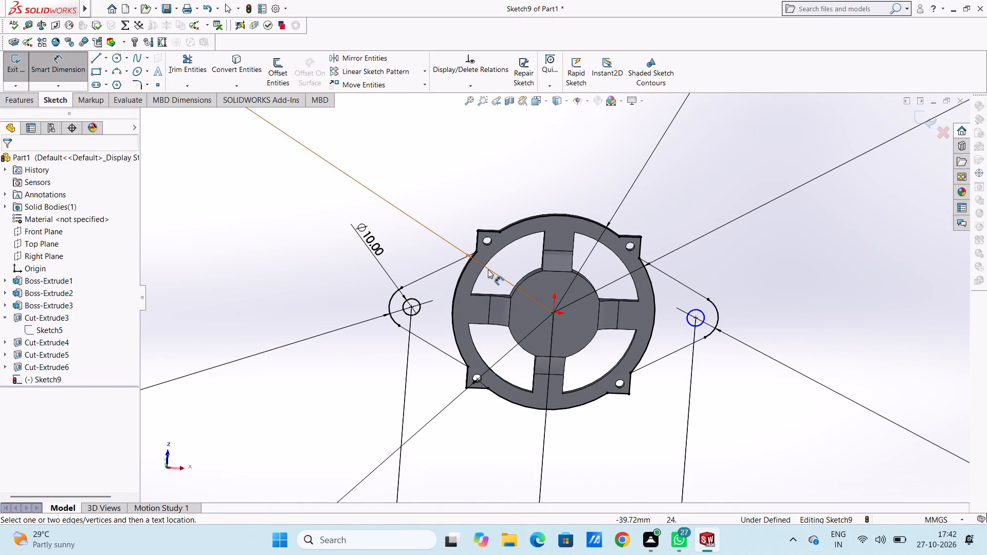
Trim away the sketch lines around all four corner tabs and the frame's top and bottom arcs, keeping only the two lug outlines.
{"action": "key", "text": "ctrl+6"}
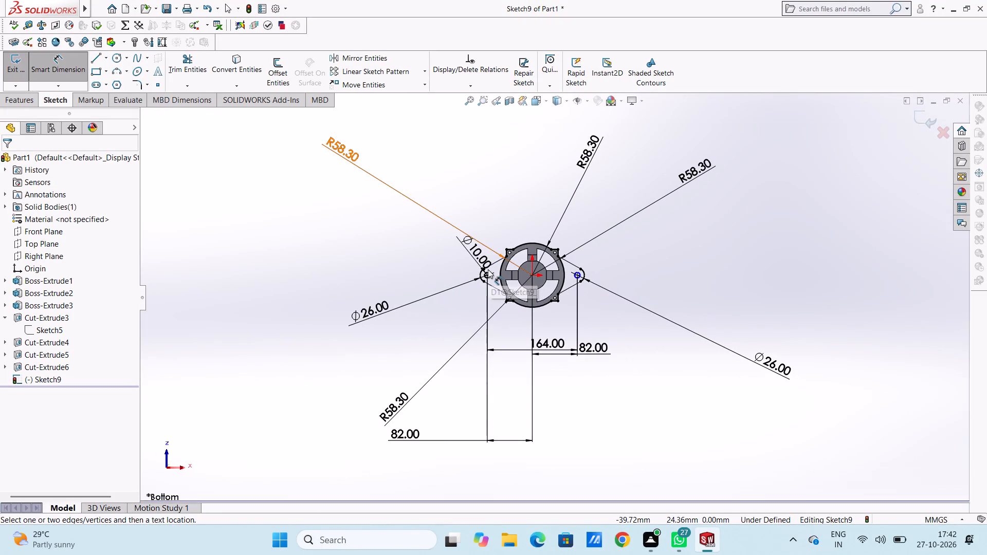
{"action": "scroll", "coordinate": [469, 294], "scroll_direction": "down", "scroll_amount": 3}
{"action": "scroll", "coordinate": [672, 248], "scroll_direction": "down", "scroll_amount": 3}
{"action": "scroll", "coordinate": [566, 230], "scroll_direction": "down", "scroll_amount": 1}
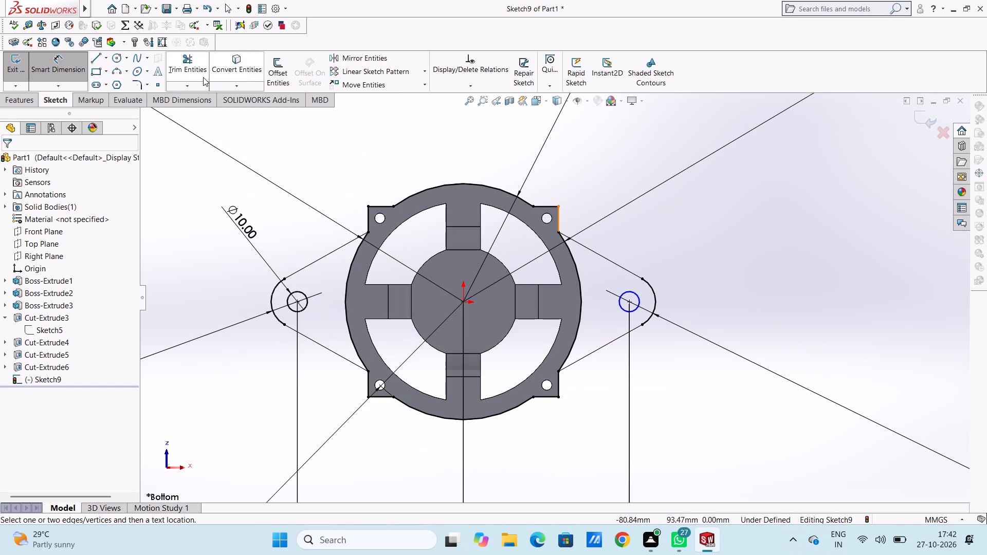
{"action": "left_click", "coordinate": [200, 64]}
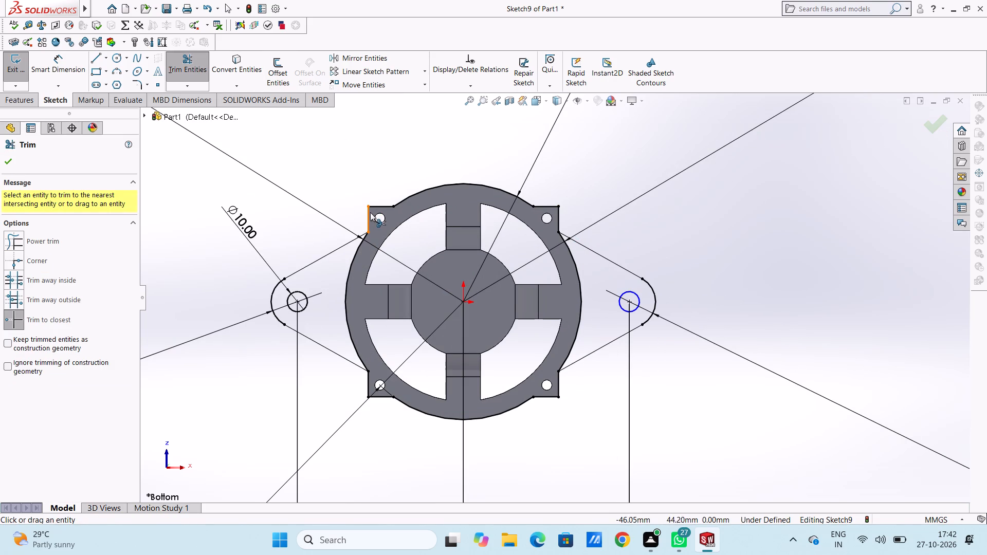
{"action": "left_click", "coordinate": [370, 212]}
{"action": "left_click", "coordinate": [379, 206]}
{"action": "left_click", "coordinate": [400, 201]}
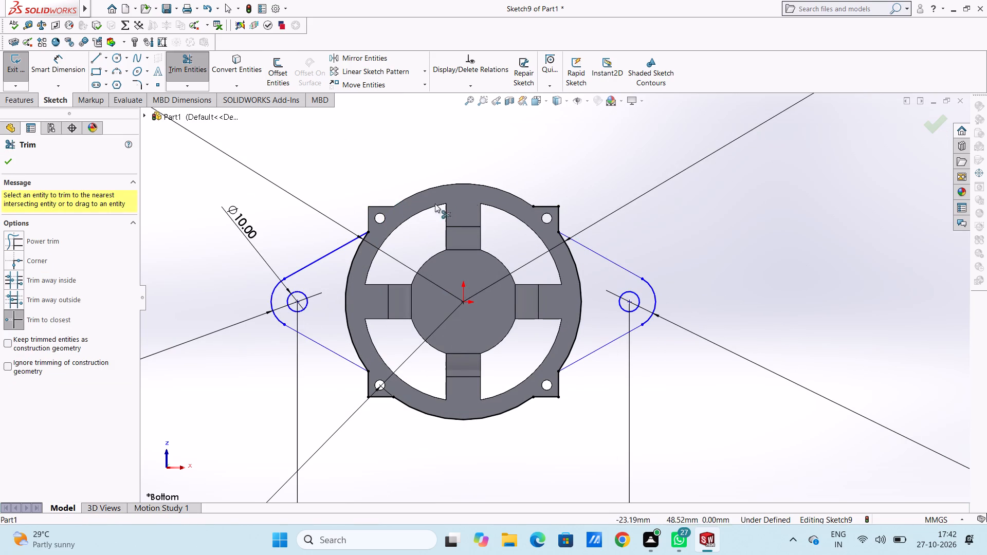
{"action": "left_click", "coordinate": [548, 208]}
{"action": "left_click", "coordinate": [558, 213]}
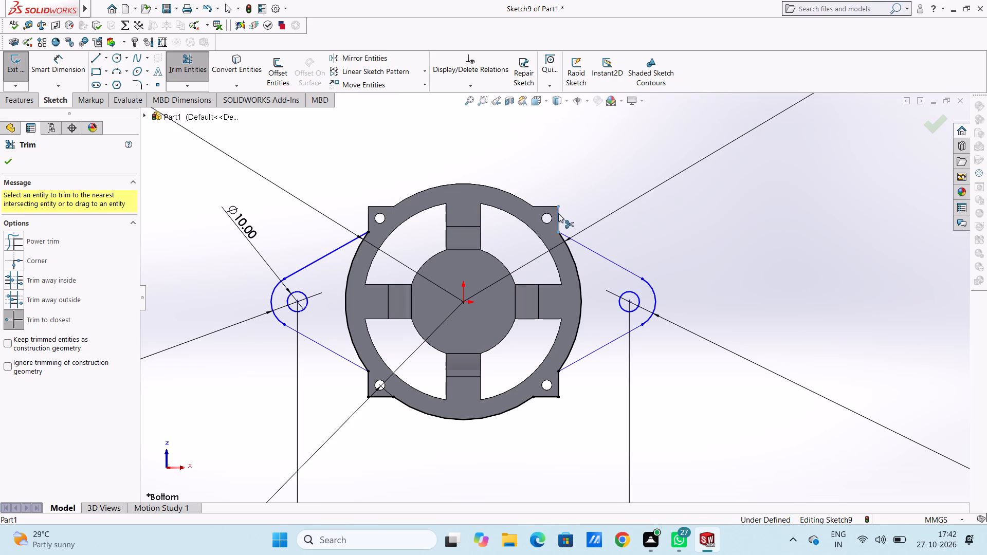
{"action": "left_click", "coordinate": [558, 383]}
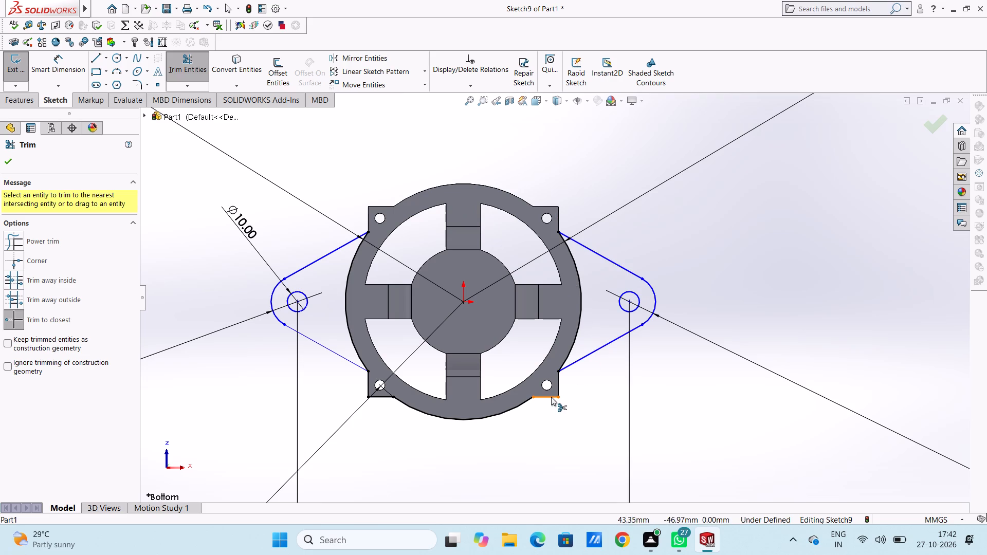
{"action": "left_click", "coordinate": [551, 397]}
{"action": "left_click", "coordinate": [529, 398]}
{"action": "left_click", "coordinate": [378, 396]}
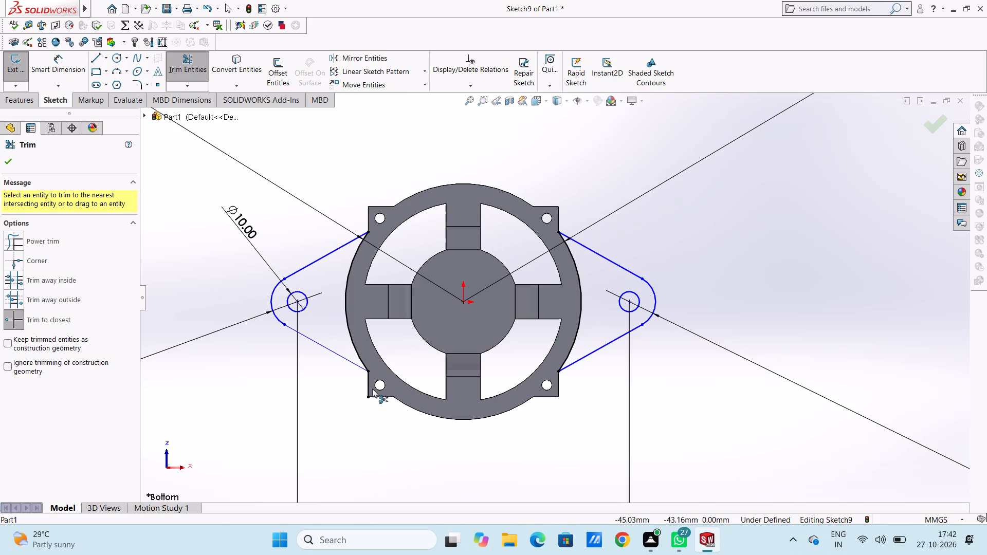
{"action": "left_click", "coordinate": [368, 386]}
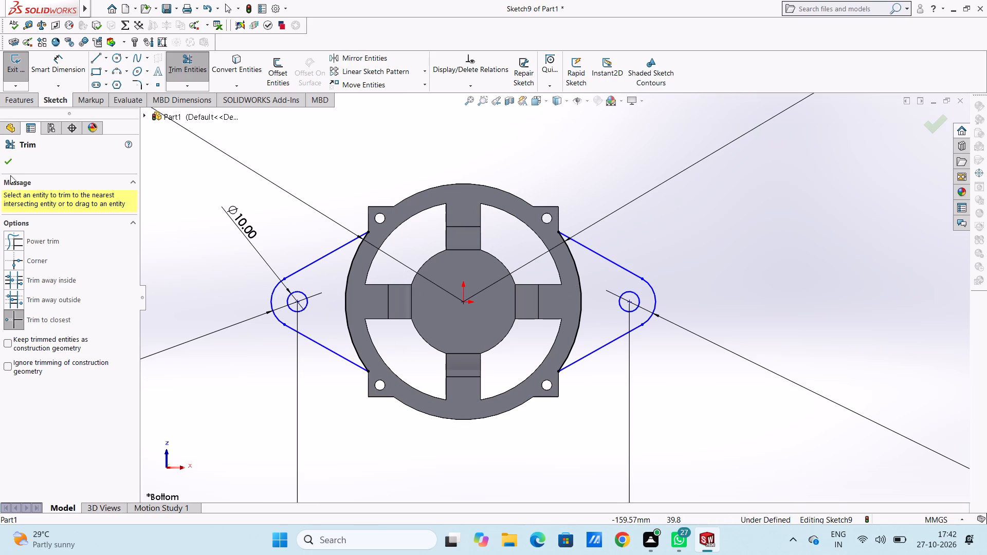
{"action": "left_click", "coordinate": [5, 161]}
Dimension the horizontal distance from the left lug's hole centre to the origin as 82 mm, placing it below the part.
{"action": "left_click", "coordinate": [65, 69]}
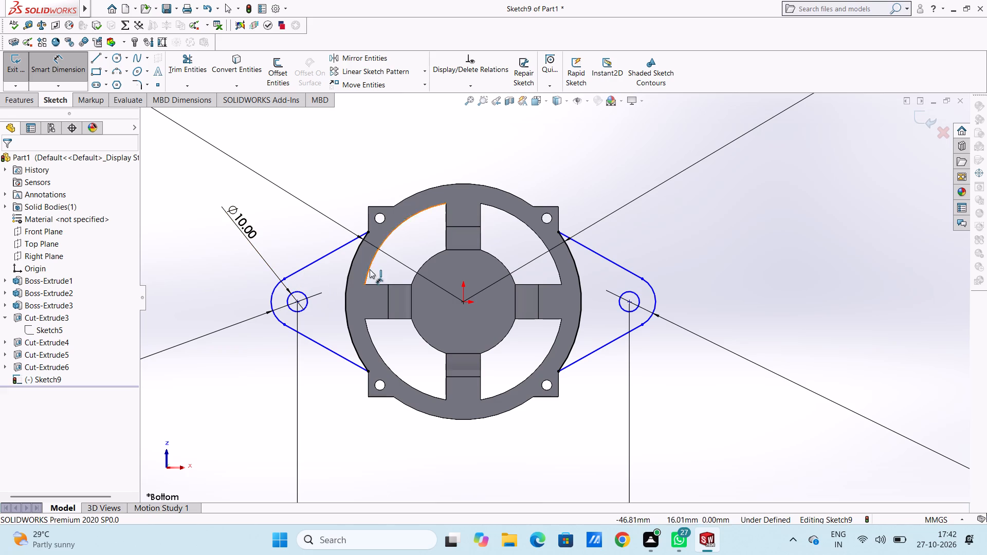
{"action": "scroll", "coordinate": [305, 301], "scroll_direction": "up", "scroll_amount": 3}
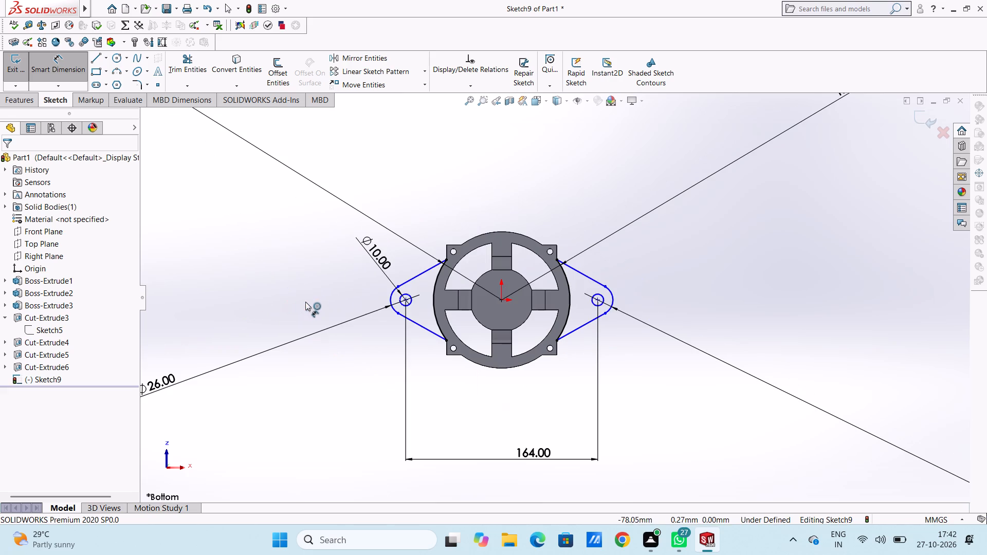
{"action": "left_click", "coordinate": [406, 302]}
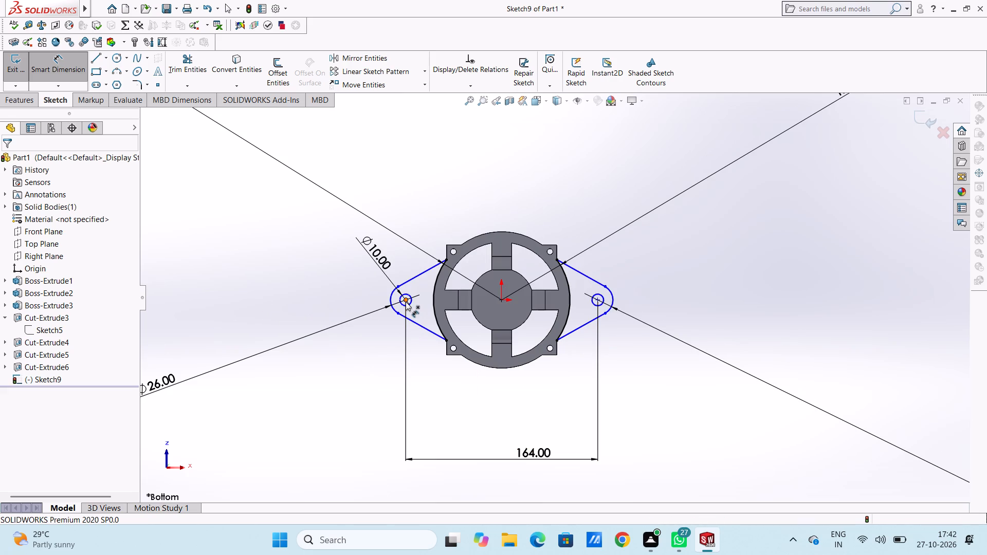
{"action": "left_click", "coordinate": [501, 302]}
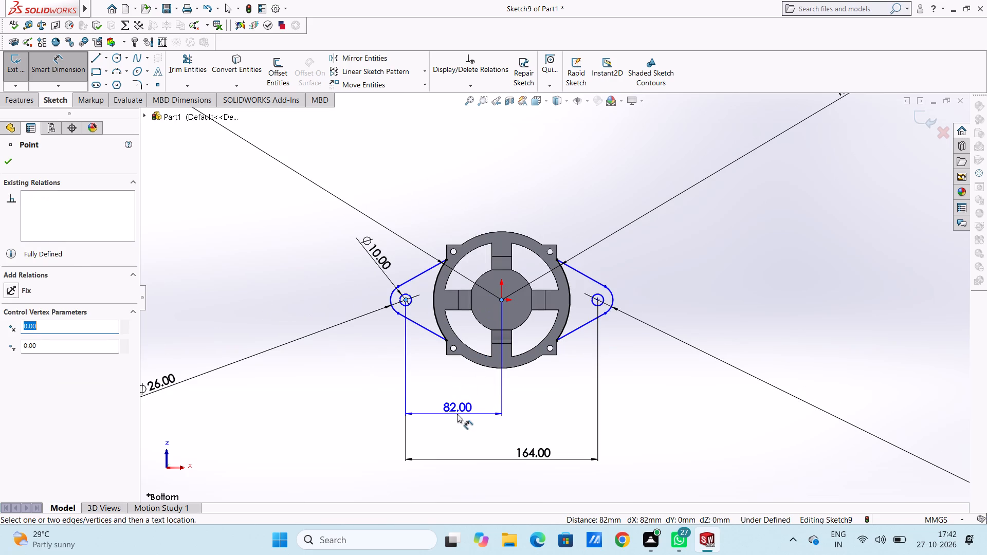
{"action": "left_click", "coordinate": [457, 414]}
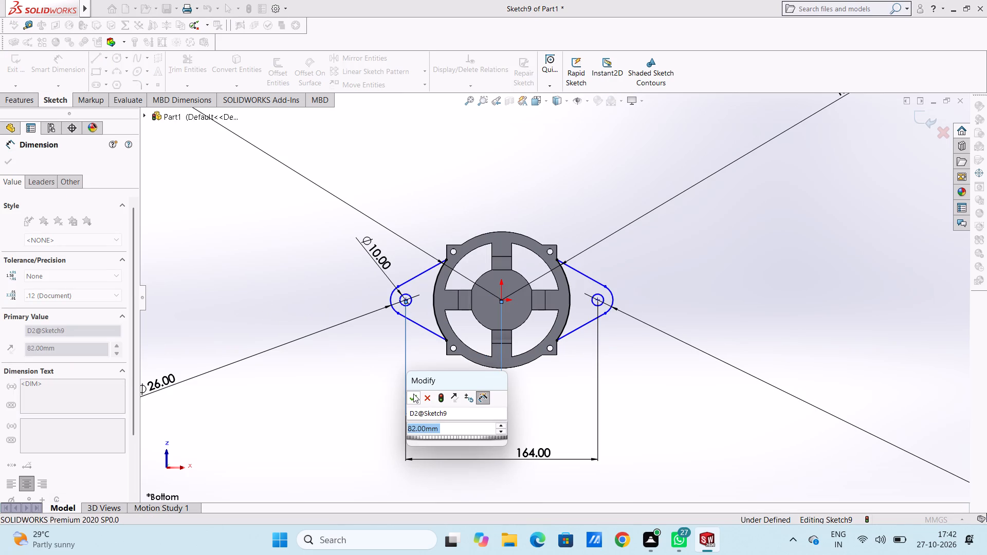
{"action": "left_click", "coordinate": [413, 394]}
{"action": "left_click", "coordinate": [378, 382]}
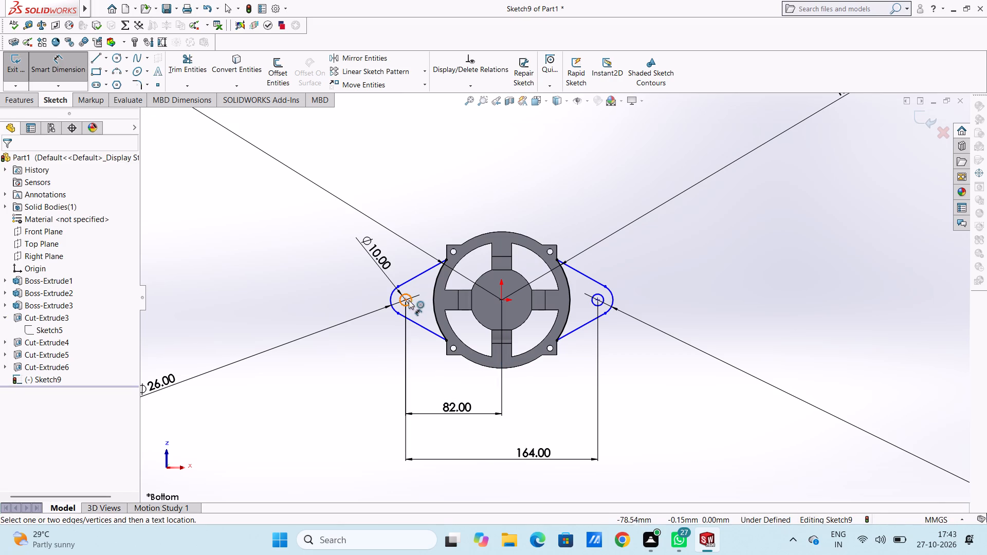
Dimension the vertical distance from the left lug's hole centre to the upper-left tab's top edge as 47 mm.
{"action": "left_click", "coordinate": [406, 300]}
{"action": "left_click", "coordinate": [451, 246]}
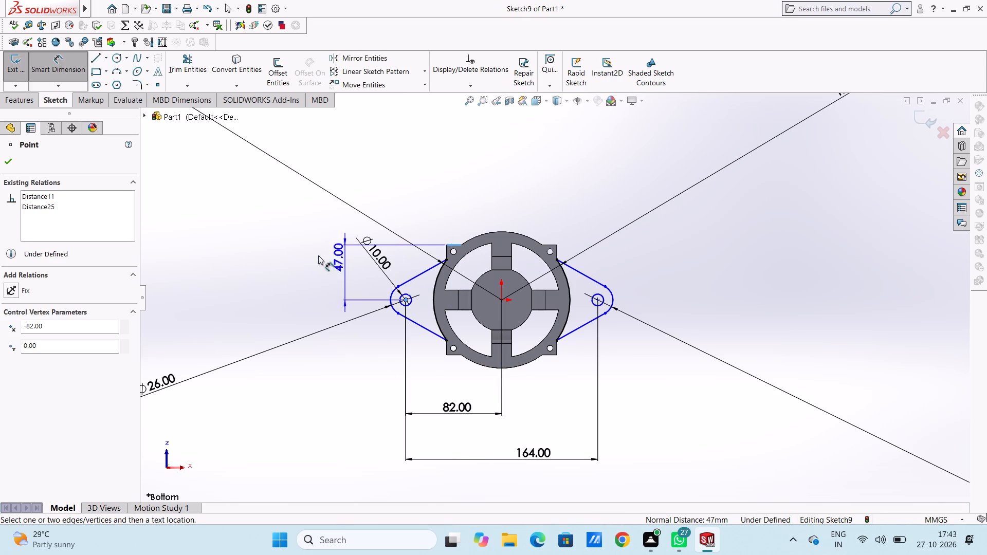
{"action": "left_click", "coordinate": [282, 255]}
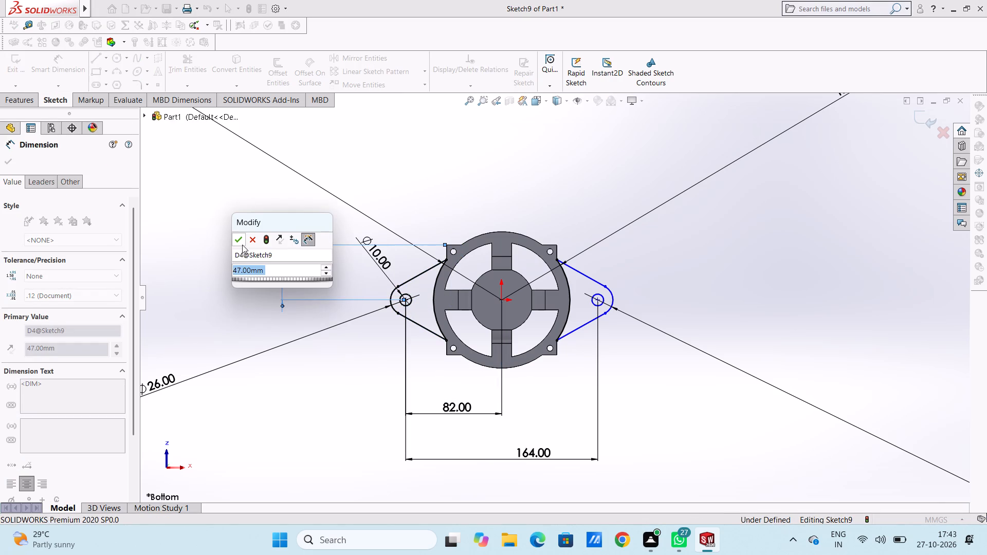
{"action": "left_click", "coordinate": [240, 244]}
{"action": "left_click", "coordinate": [254, 213]}
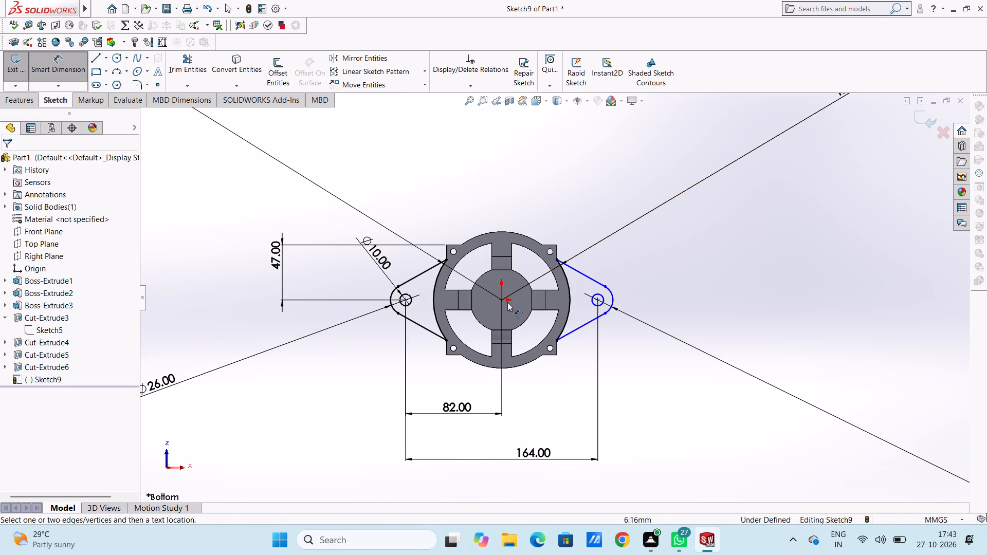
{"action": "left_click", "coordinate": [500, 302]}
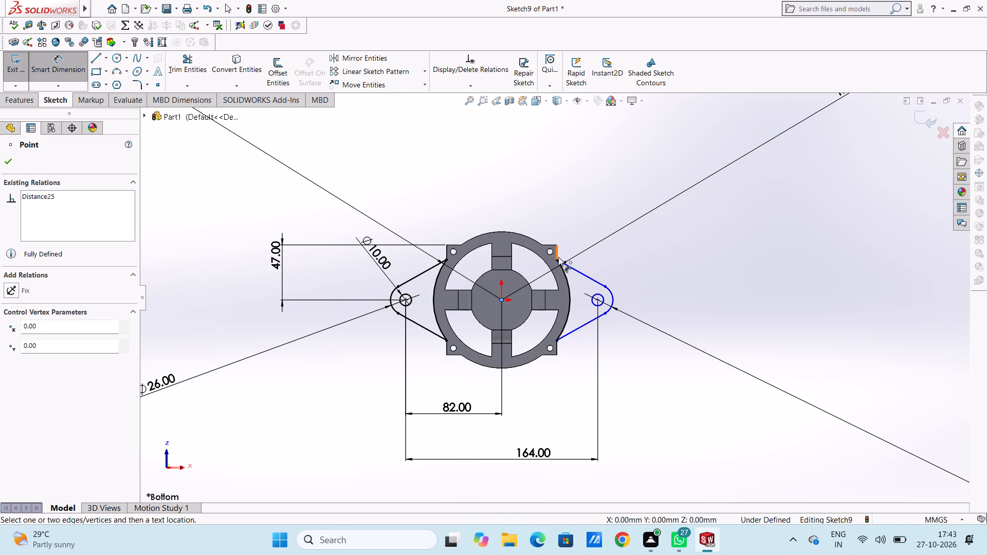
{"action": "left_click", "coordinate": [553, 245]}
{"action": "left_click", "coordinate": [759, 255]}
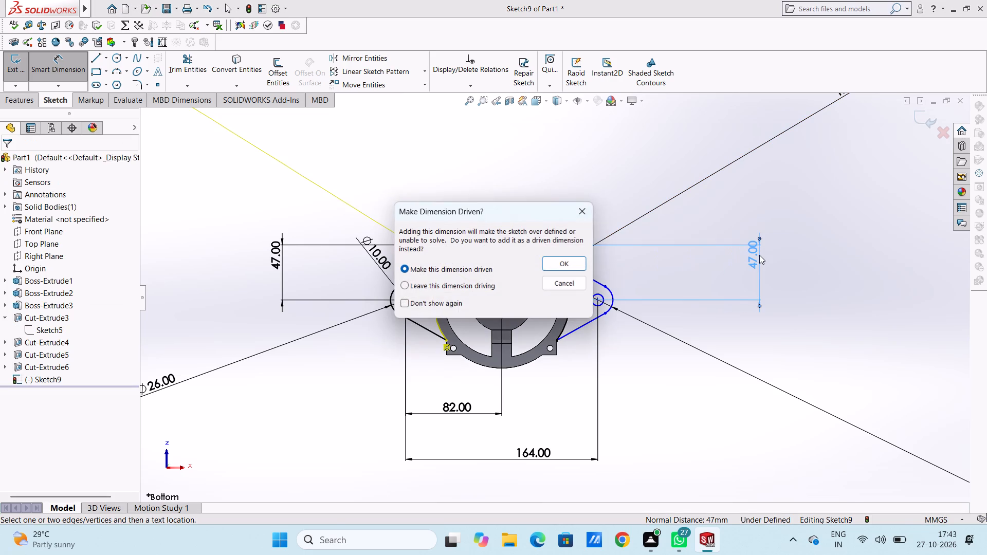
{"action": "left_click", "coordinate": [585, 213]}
Dimension the vertical distance from the right lug's hole centre to the upper-right tab's top edge as 47 mm.
{"action": "left_click", "coordinate": [598, 301]}
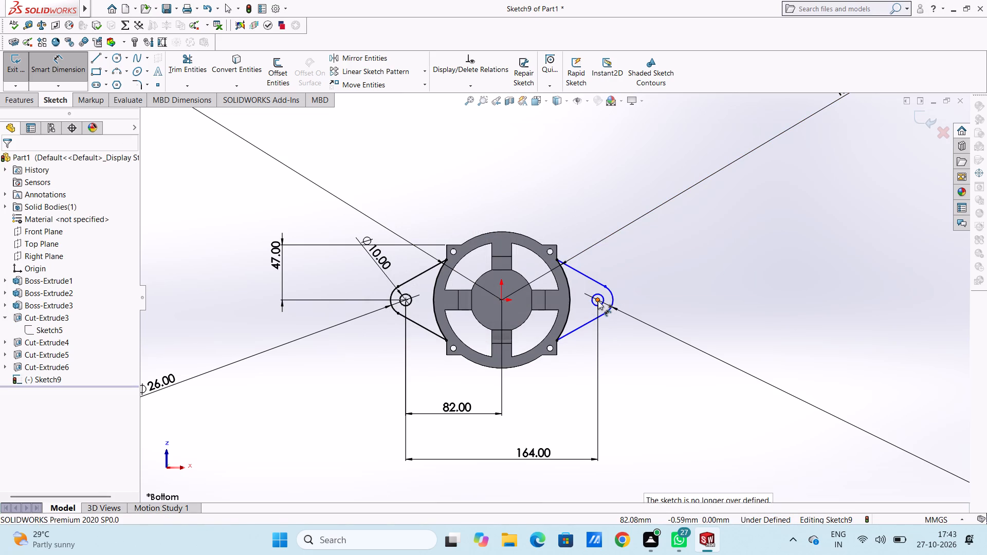
{"action": "left_click", "coordinate": [553, 244]}
{"action": "left_click", "coordinate": [761, 249]}
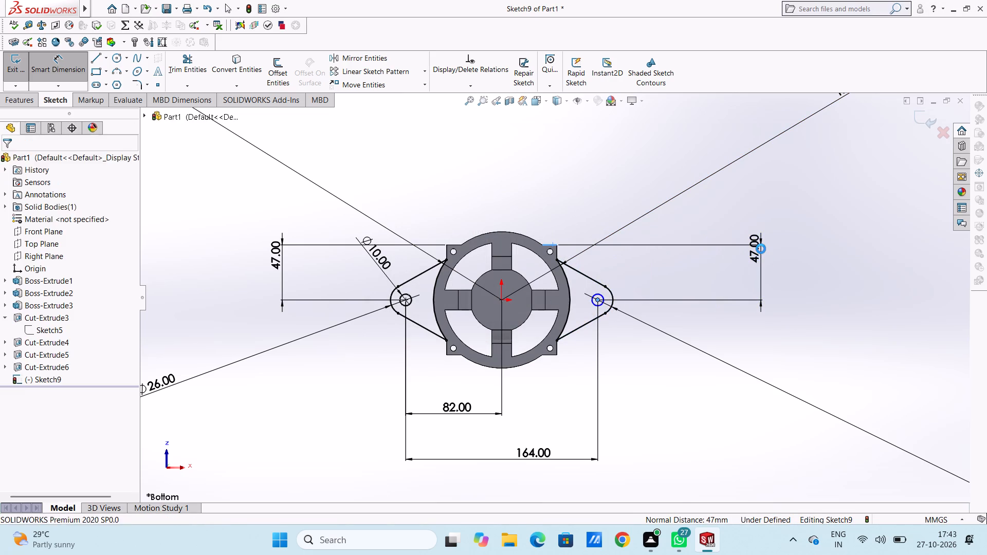
{"action": "left_click", "coordinate": [714, 235]}
{"action": "left_click", "coordinate": [699, 220]}
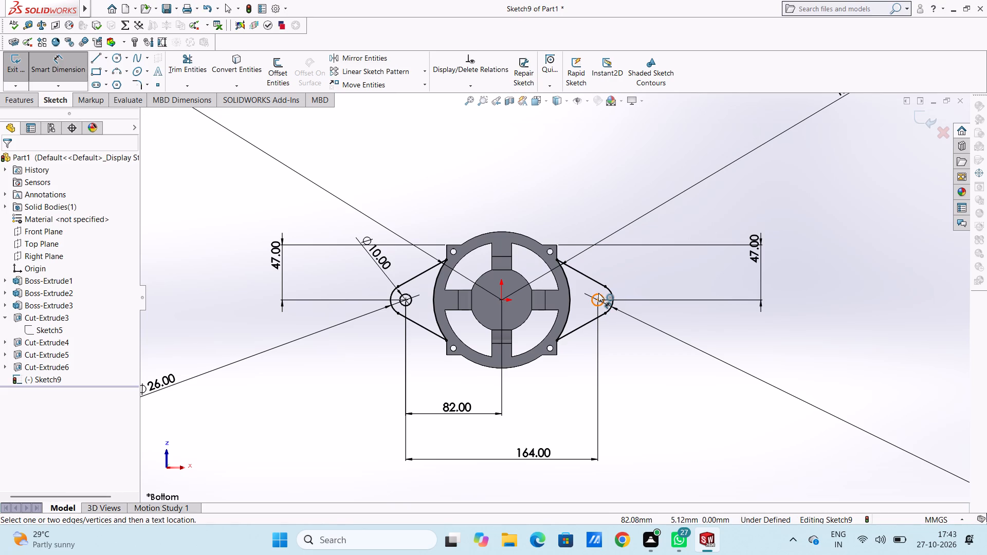
Dimension the right lug's hole circle with a 10 mm diameter, placing the dimension above and outside the lug.
{"action": "left_click", "coordinate": [598, 293]}
{"action": "left_click", "coordinate": [702, 200]}
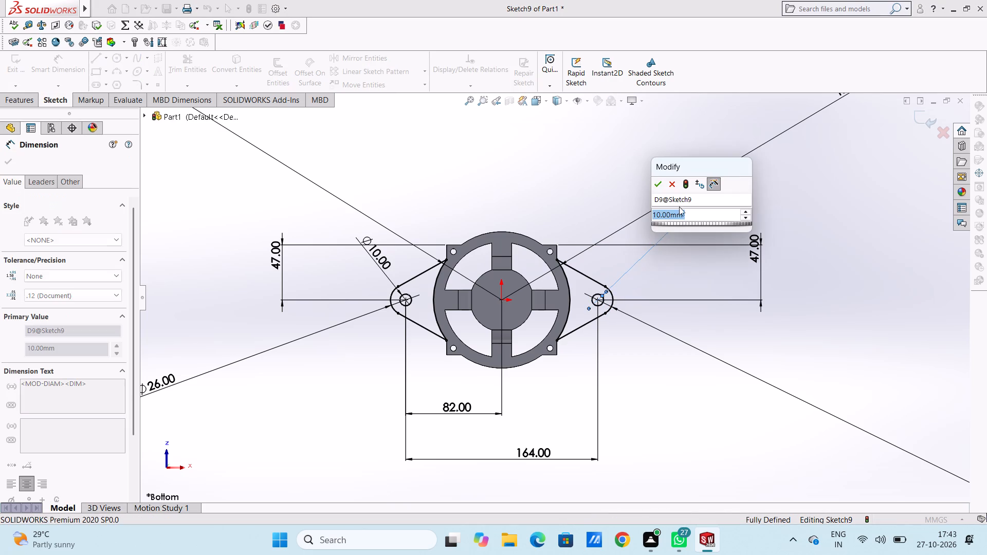
{"action": "left_click", "coordinate": [654, 182]}
{"action": "left_click", "coordinate": [648, 174]}
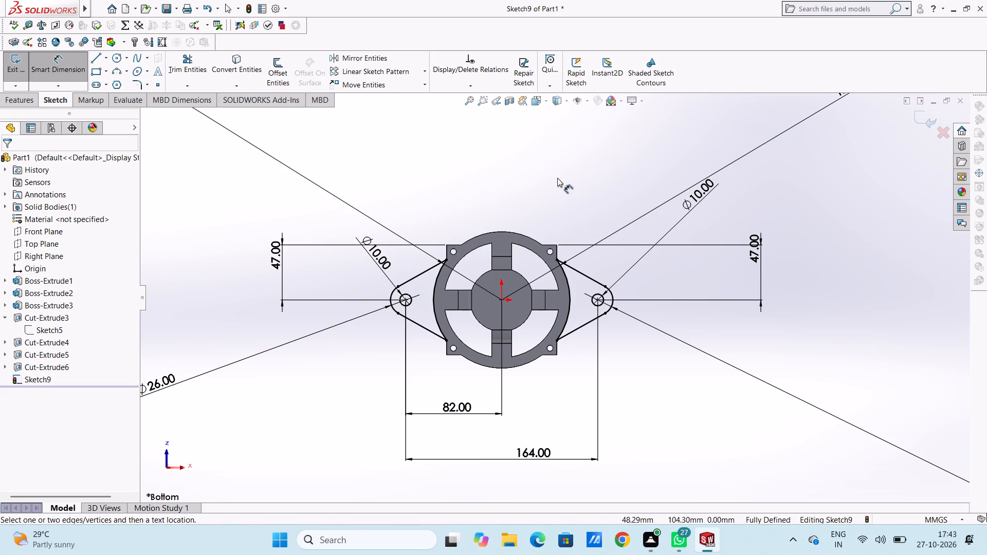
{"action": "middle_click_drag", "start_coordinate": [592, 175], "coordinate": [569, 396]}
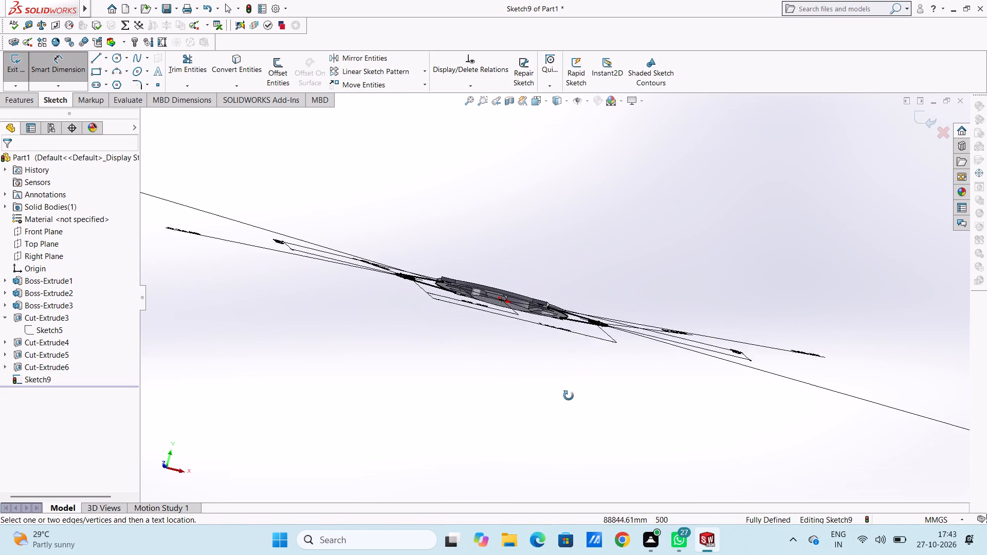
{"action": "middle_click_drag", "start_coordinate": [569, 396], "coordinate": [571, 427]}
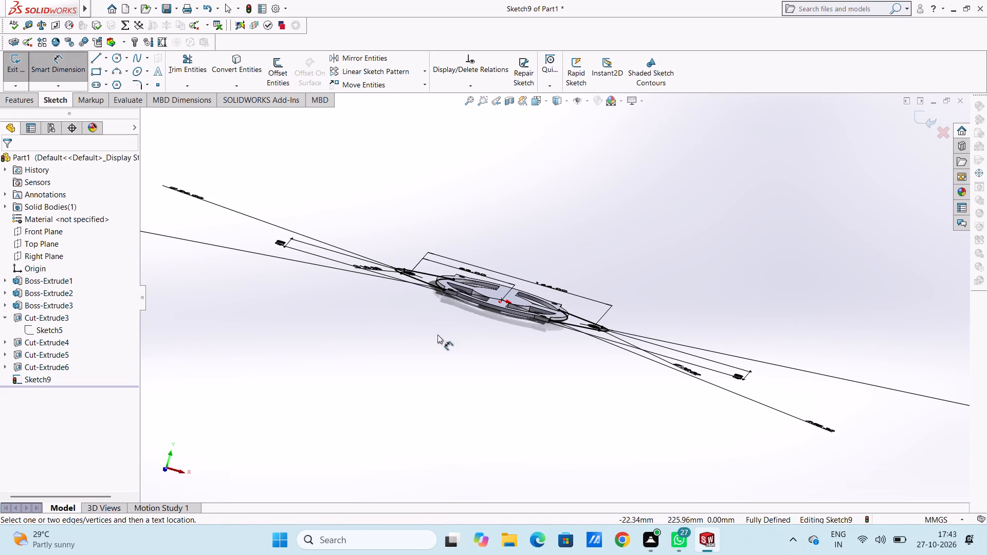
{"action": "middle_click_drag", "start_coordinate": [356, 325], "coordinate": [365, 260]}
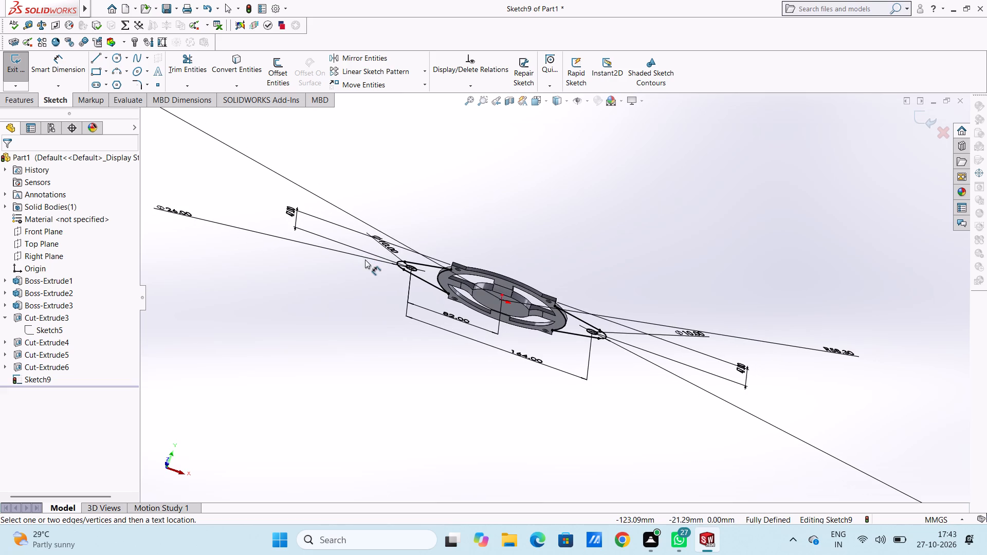
Extrude the side lug sketch as a blind boss 3 mm deep with Merge result enabled.
{"action": "left_click", "coordinate": [66, 51]}
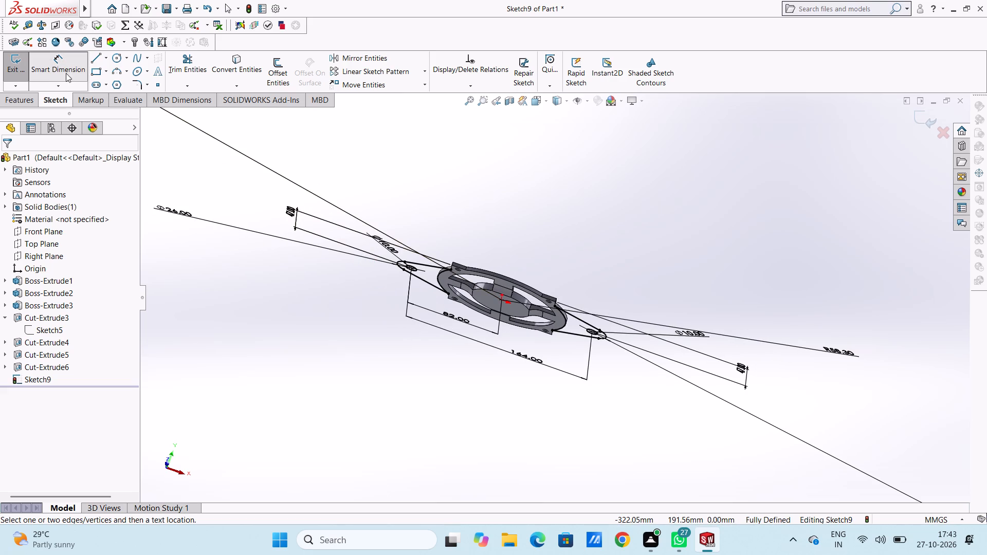
{"action": "left_click", "coordinate": [65, 68]}
{"action": "left_click", "coordinate": [26, 104]}
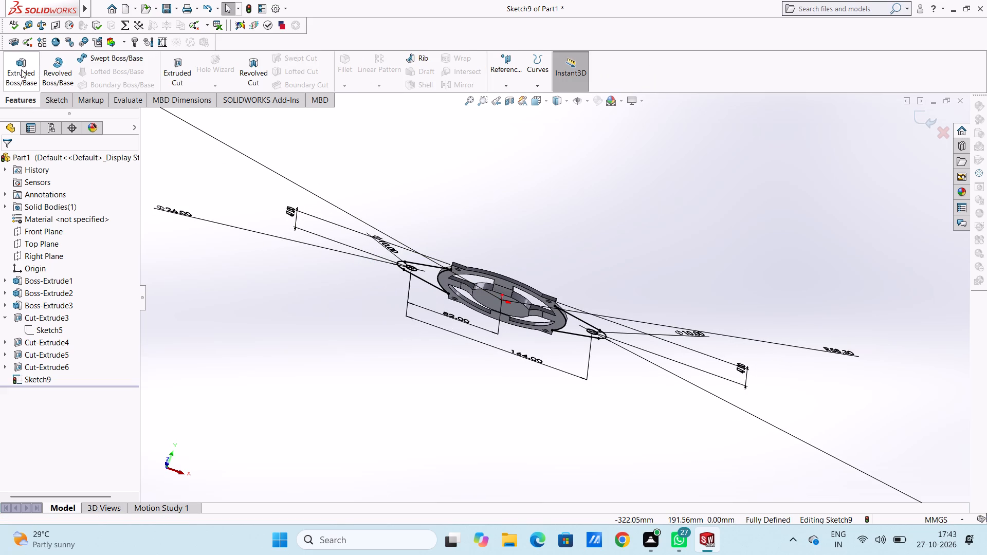
{"action": "left_click", "coordinate": [21, 69]}
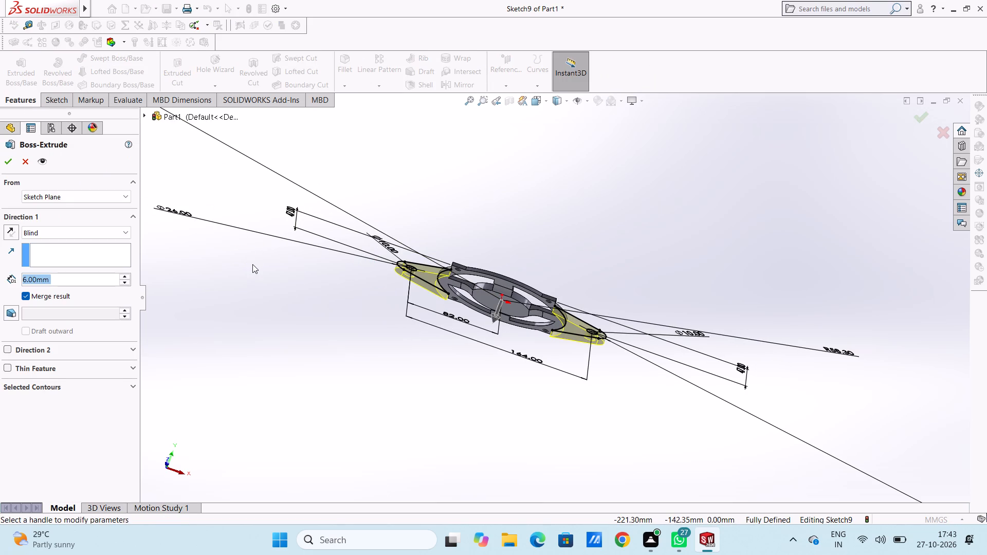
{"action": "key", "text": "3"}
{"action": "key", "text": "Return"}
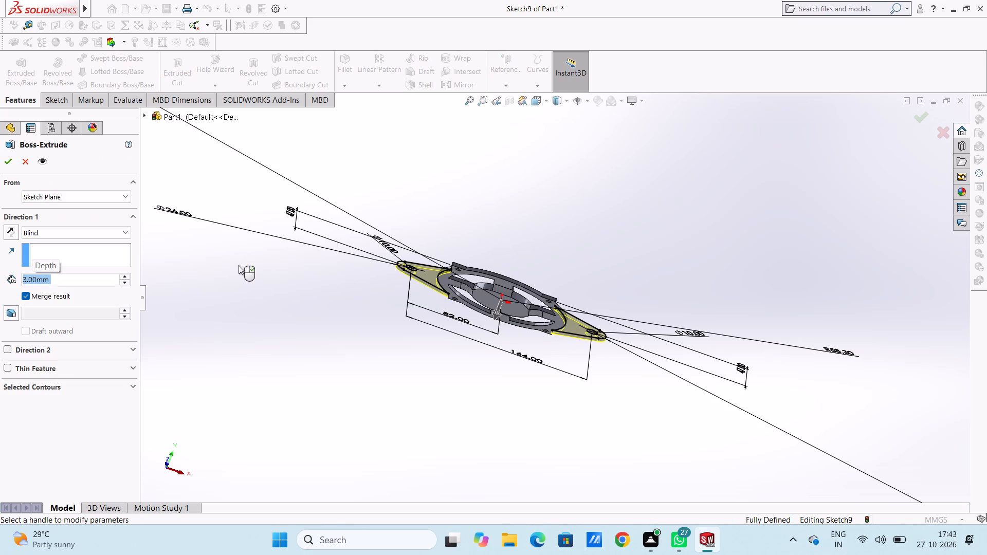
{"action": "left_click", "coordinate": [9, 164]}
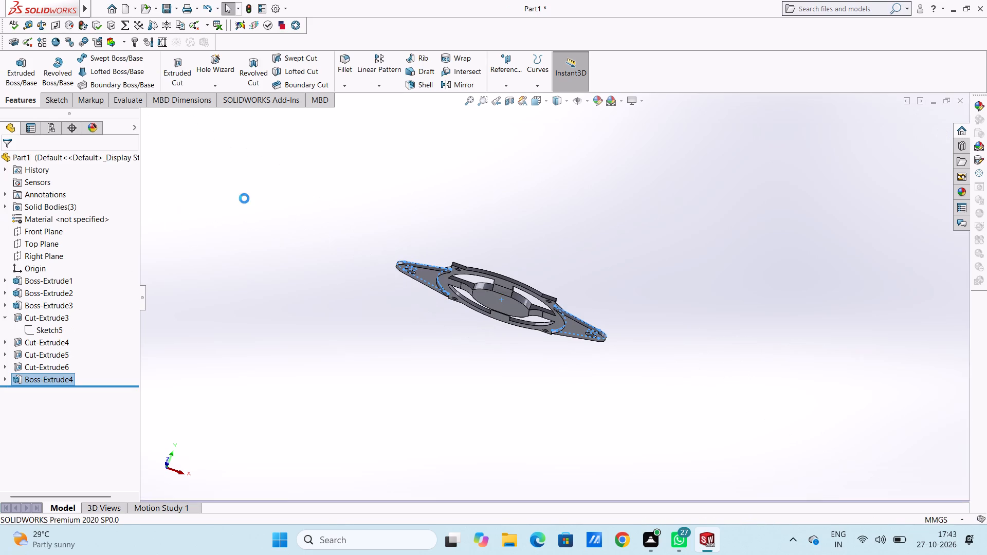
{"action": "left_click", "coordinate": [244, 198]}
Examine how the extruded side lugs sit against the frame from the underside, the top and edge-on.
{"action": "middle_click_drag", "start_coordinate": [299, 290], "coordinate": [276, 242]}
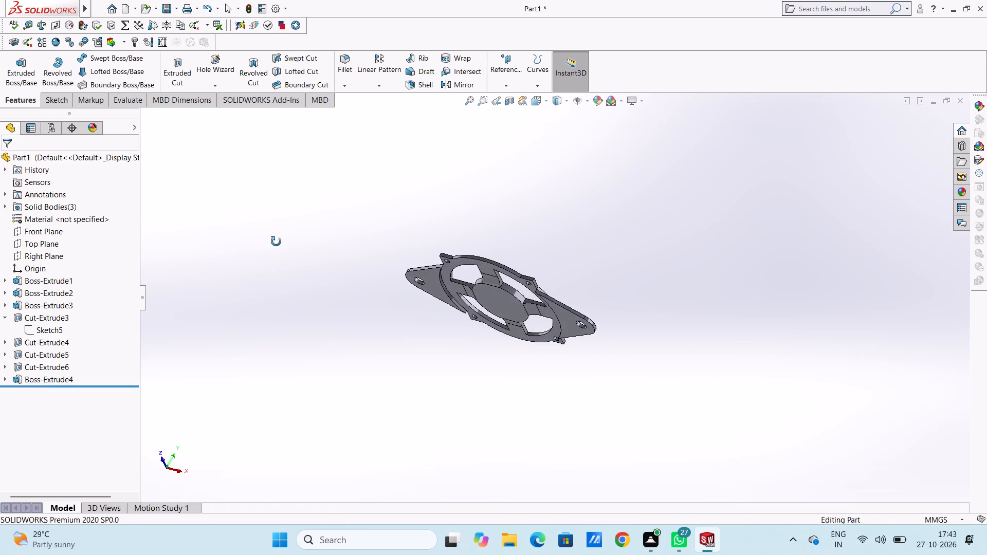
{"action": "middle_click_drag", "start_coordinate": [276, 242], "coordinate": [277, 243]}
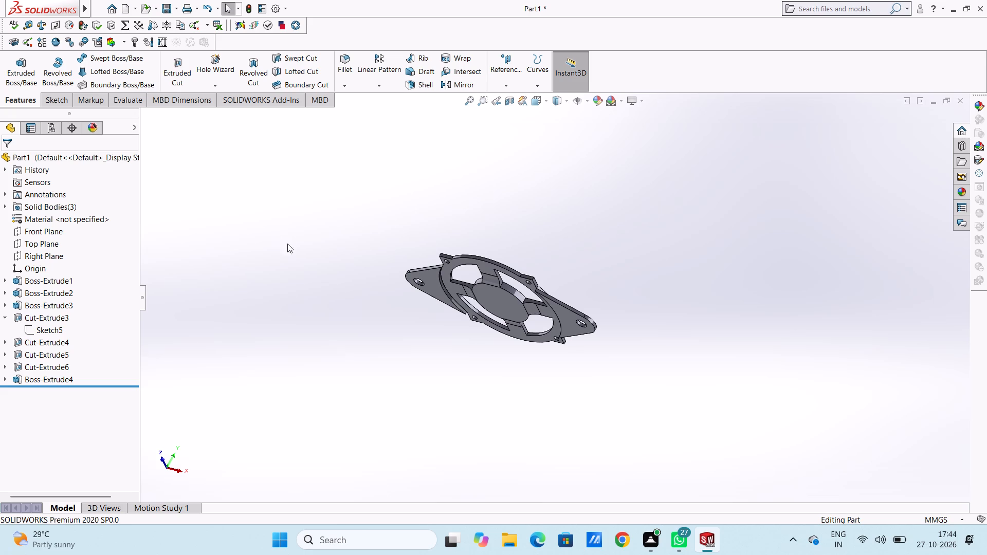
{"action": "middle_click_drag", "start_coordinate": [316, 219], "coordinate": [385, 408]}
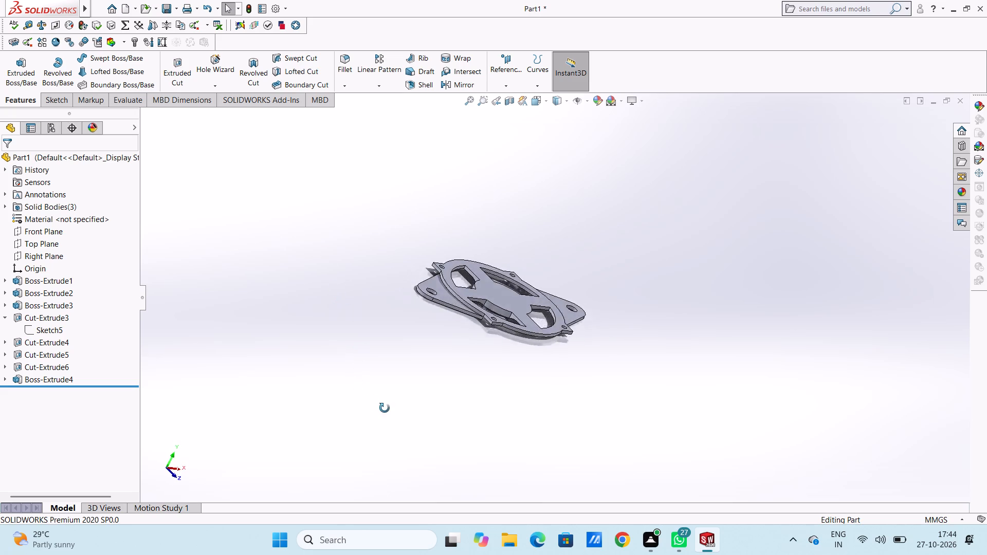
{"action": "middle_click_drag", "start_coordinate": [385, 408], "coordinate": [354, 372]}
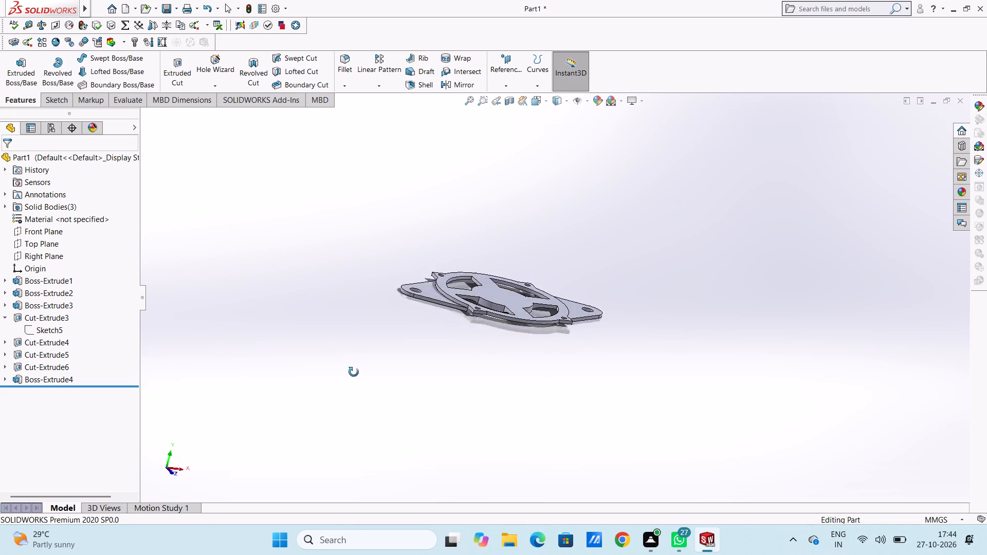
{"action": "middle_click_drag", "start_coordinate": [354, 372], "coordinate": [351, 344]}
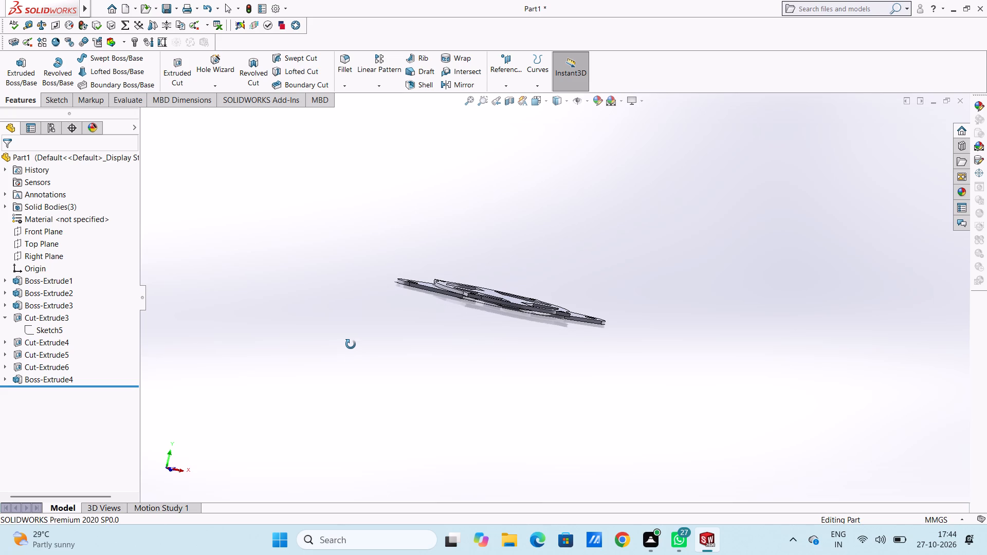
{"action": "middle_click_drag", "start_coordinate": [351, 344], "coordinate": [328, 318]}
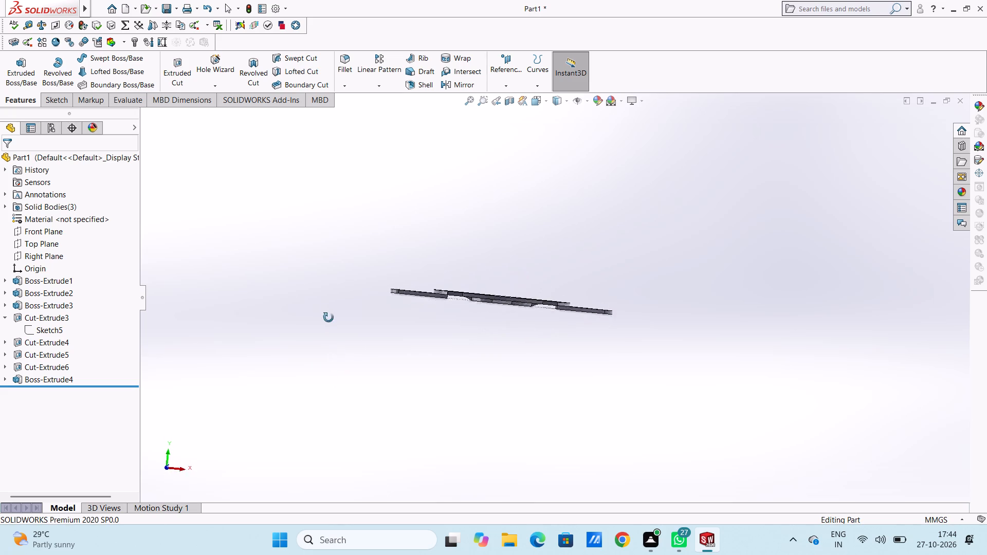
{"action": "middle_click_drag", "start_coordinate": [328, 318], "coordinate": [342, 212]}
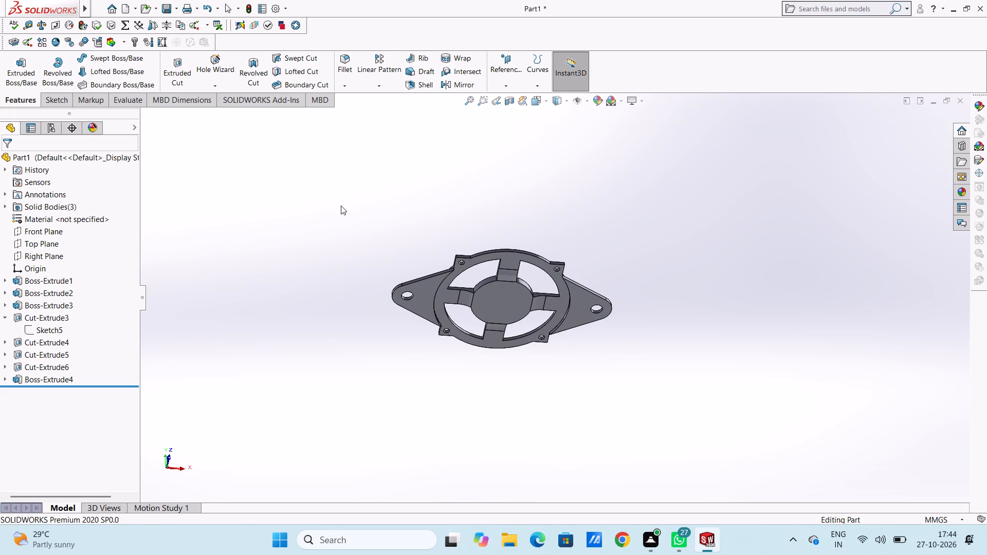
Start a new sketch on the bottom face of the frame ring.
{"action": "key", "text": "ctrl+6"}
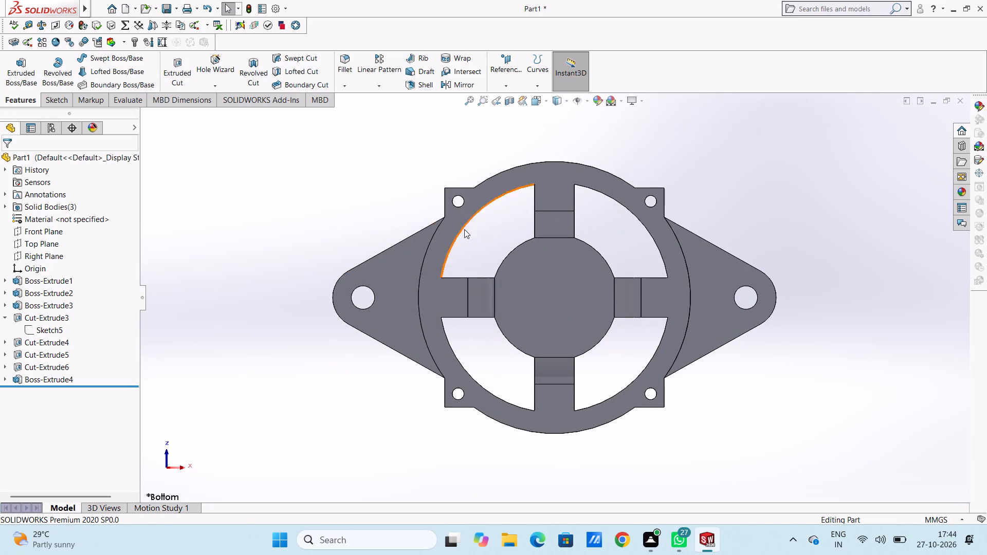
{"action": "scroll", "coordinate": [464, 229], "scroll_direction": "up", "scroll_amount": 4}
{"action": "scroll", "coordinate": [615, 332], "scroll_direction": "down", "scroll_amount": 3}
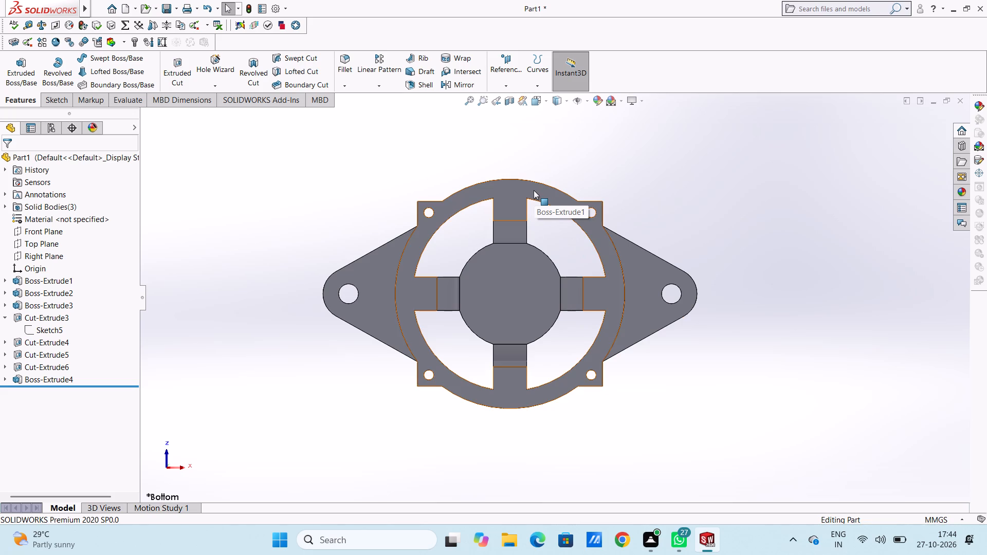
{"action": "left_click", "coordinate": [534, 190]}
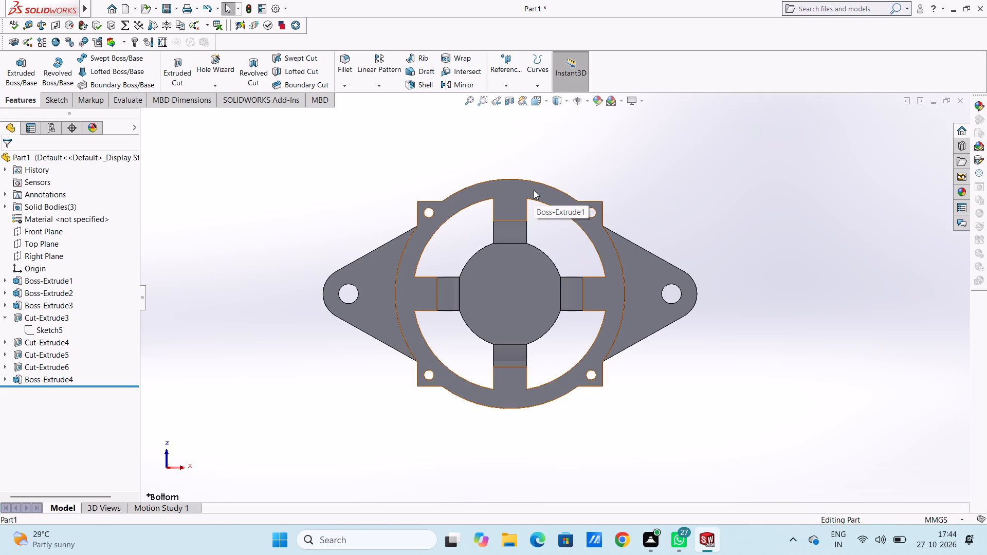
{"action": "left_click", "coordinate": [576, 162]}
{"action": "left_click", "coordinate": [568, 162]}
In the bottom view, trace the frame ring's upper and right outer edges with three-point arcs between the tab corners, radius 58.30 mm.
{"action": "middle_click_drag", "start_coordinate": [578, 153], "coordinate": [657, 267]}
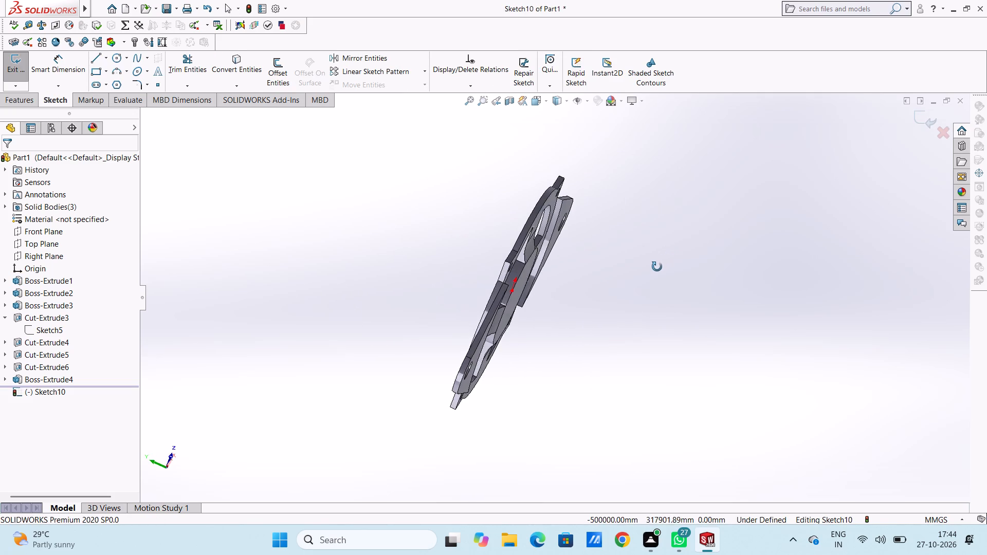
{"action": "middle_click_drag", "start_coordinate": [657, 267], "coordinate": [642, 328]}
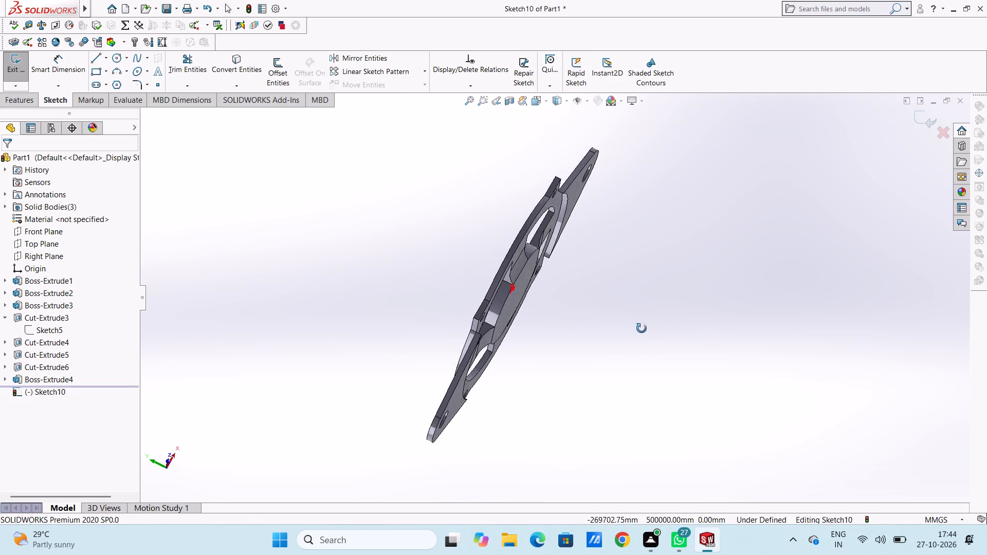
{"action": "middle_click_drag", "start_coordinate": [642, 328], "coordinate": [582, 185]}
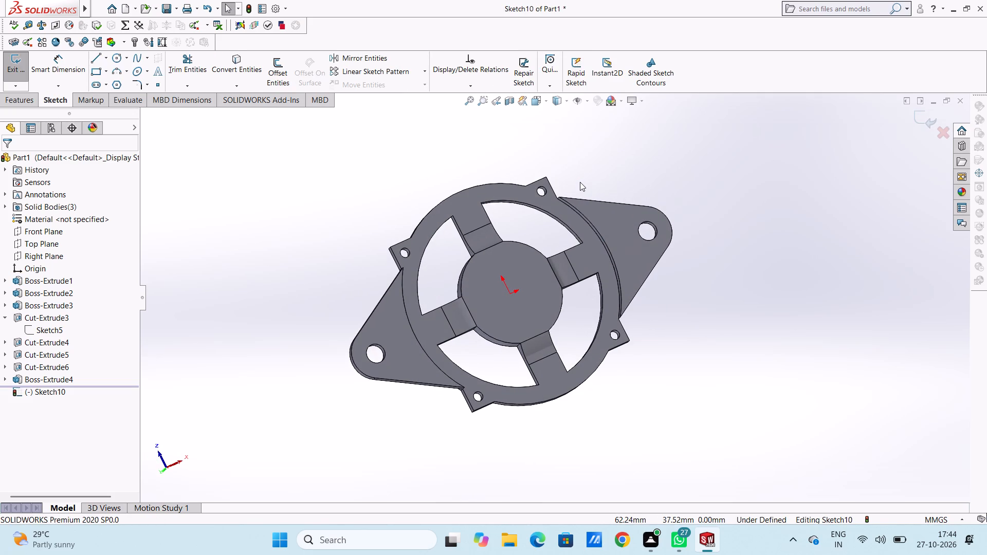
{"action": "key", "text": "ctrl+6"}
{"action": "scroll", "coordinate": [580, 182], "scroll_direction": "up", "scroll_amount": 2}
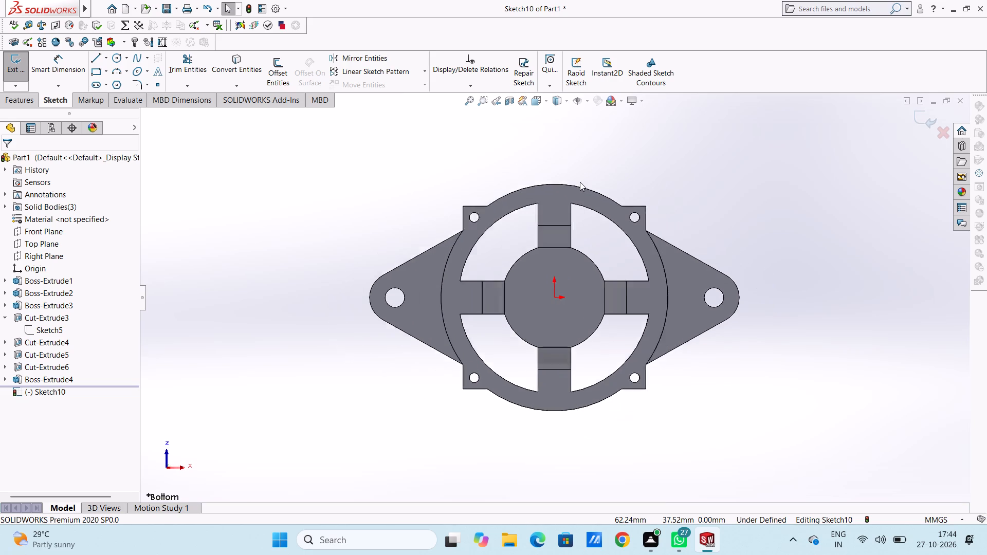
{"action": "scroll", "coordinate": [580, 182], "scroll_direction": "up", "scroll_amount": 1}
{"action": "scroll", "coordinate": [600, 277], "scroll_direction": "down", "scroll_amount": 2}
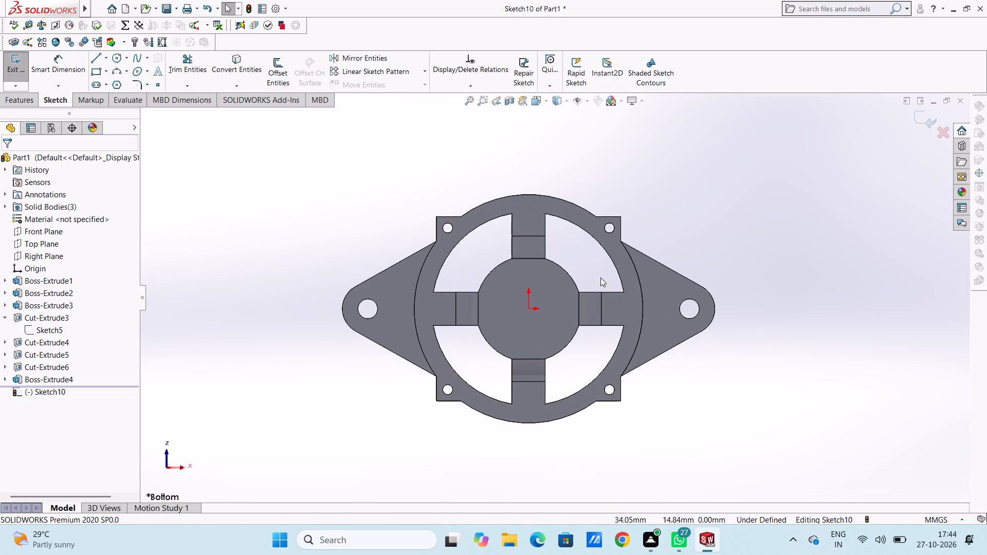
{"action": "left_click", "coordinate": [114, 69]}
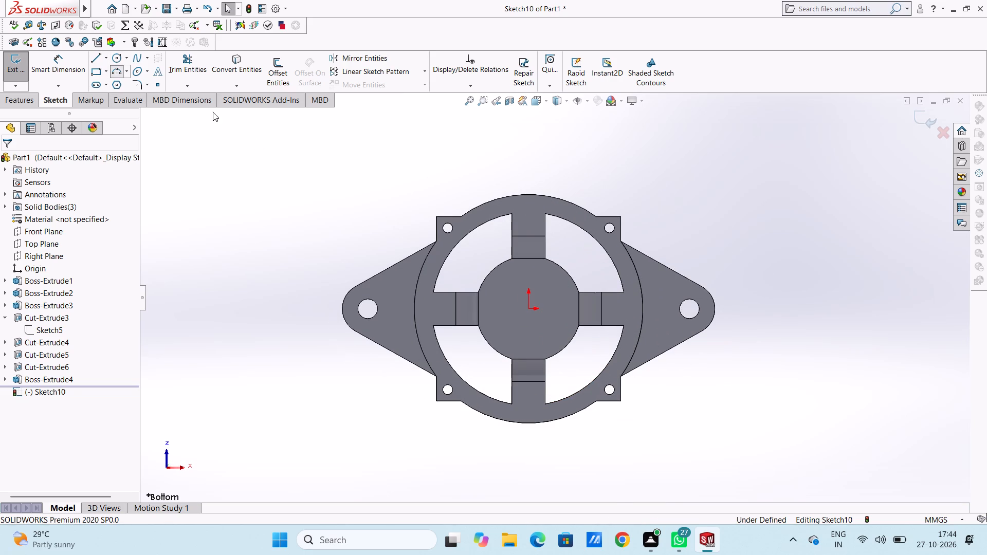
{"action": "left_click", "coordinate": [461, 217]}
{"action": "left_click", "coordinate": [597, 218]}
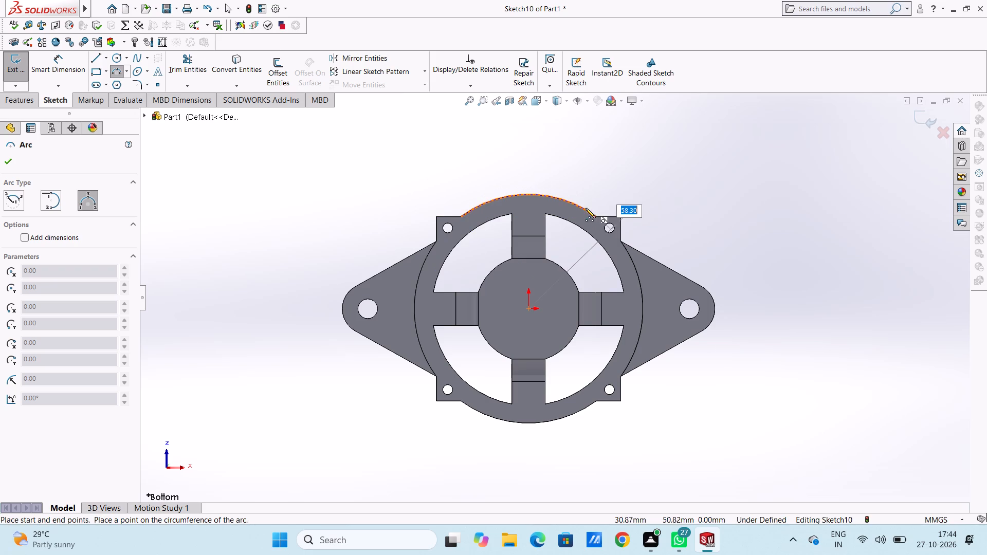
{"action": "left_click", "coordinate": [581, 208]}
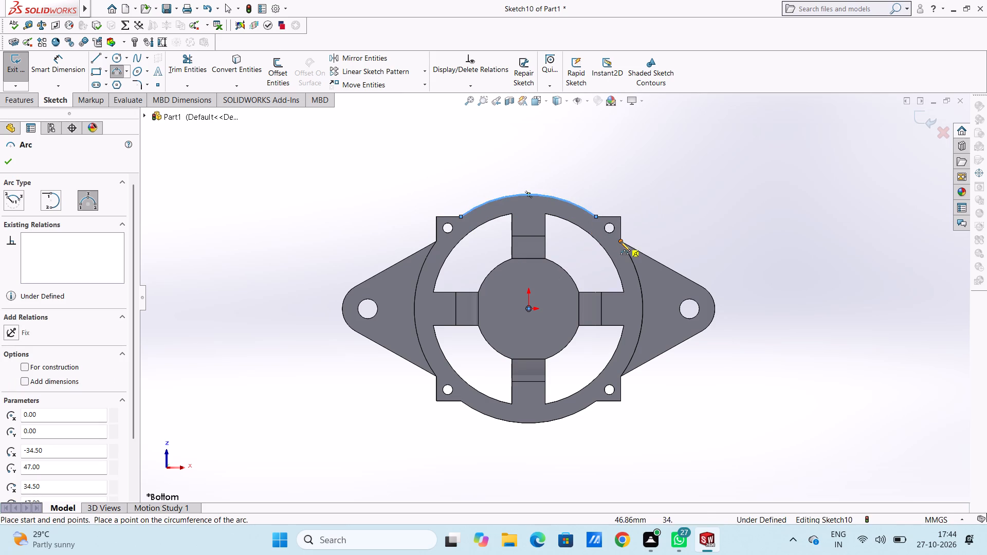
{"action": "left_click", "coordinate": [620, 242]}
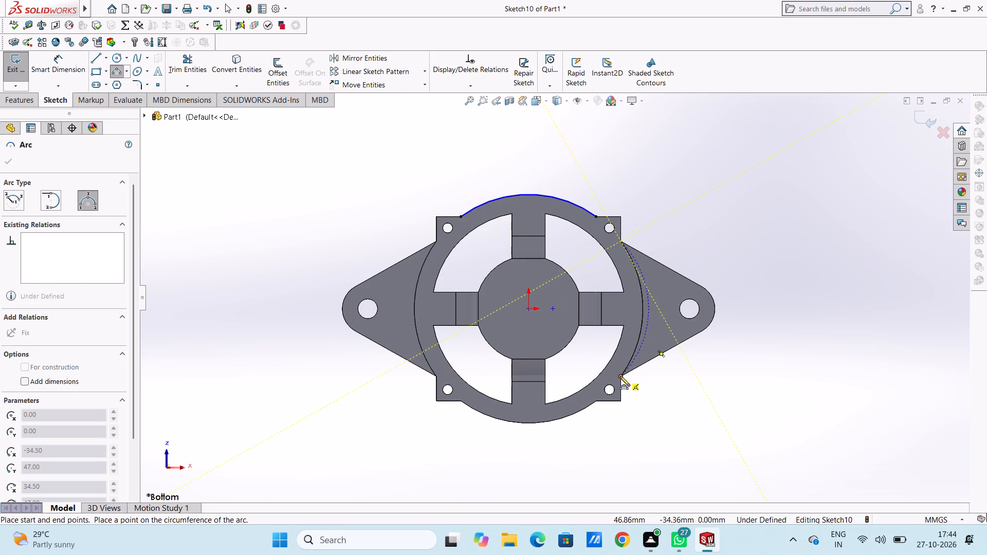
{"action": "left_click", "coordinate": [620, 376]}
{"action": "left_click", "coordinate": [639, 341]}
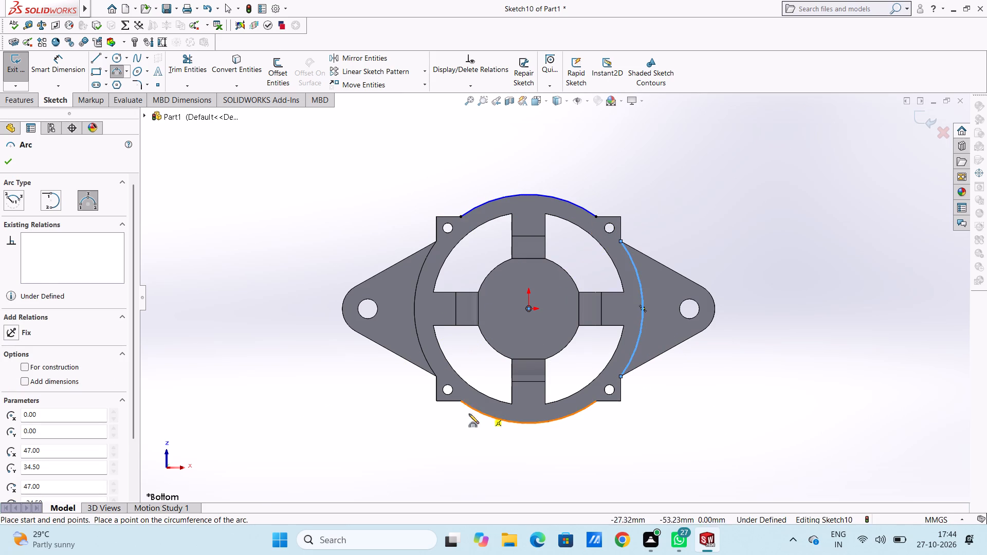
Trace the frame ring's lower and left outer edges with three-point arcs between the corner tabs.
{"action": "left_click", "coordinate": [461, 401]}
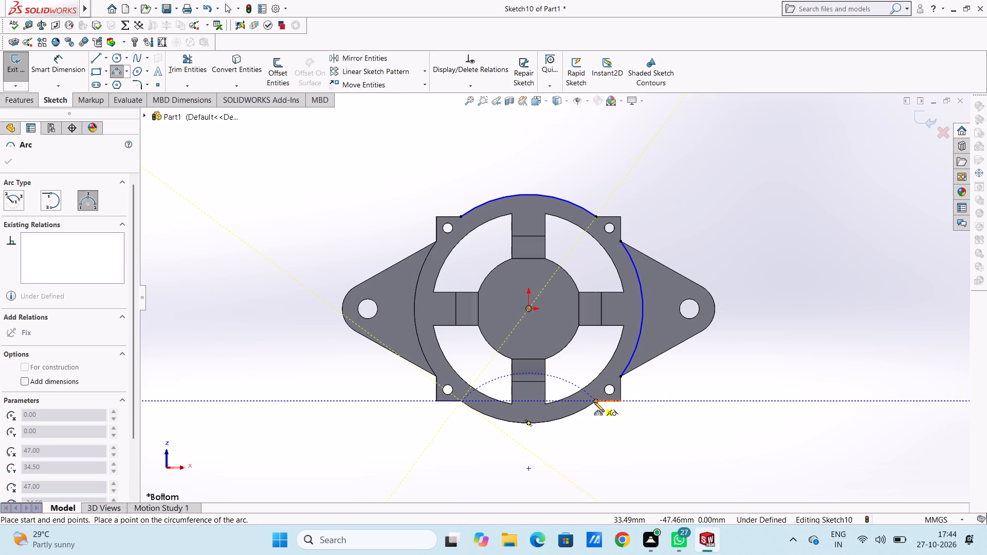
{"action": "left_click", "coordinate": [595, 402]}
{"action": "left_click", "coordinate": [575, 416]}
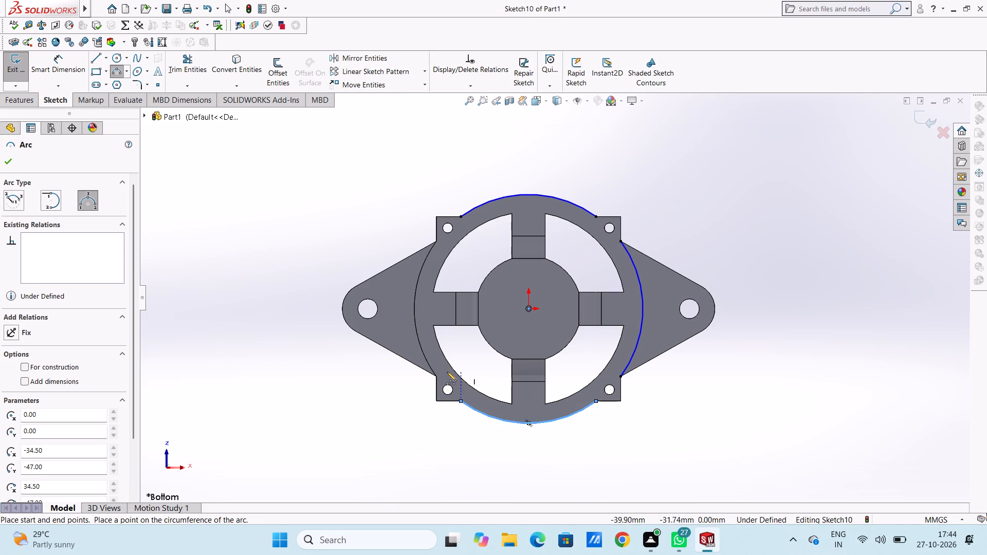
{"action": "left_click", "coordinate": [437, 377]}
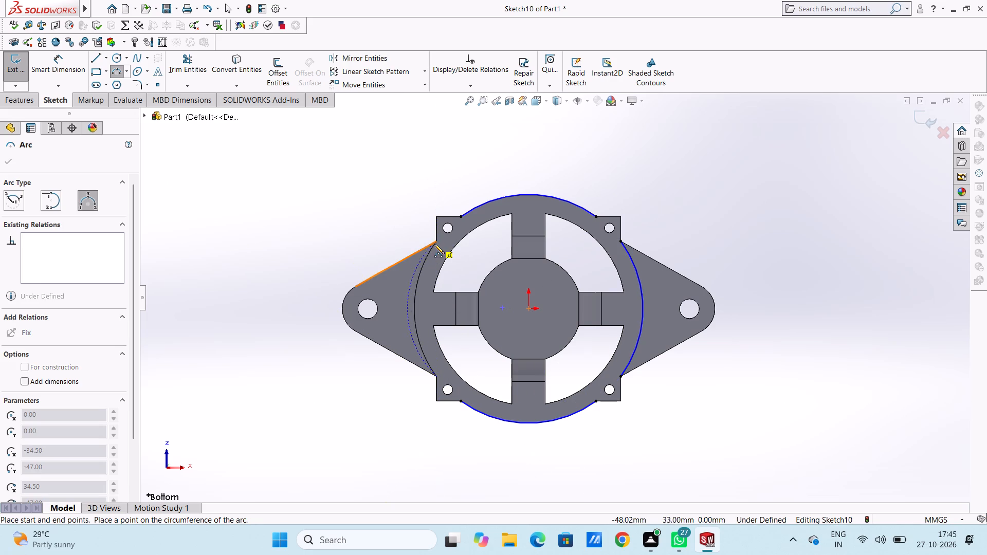
{"action": "left_click", "coordinate": [436, 242]}
{"action": "left_click", "coordinate": [425, 261]}
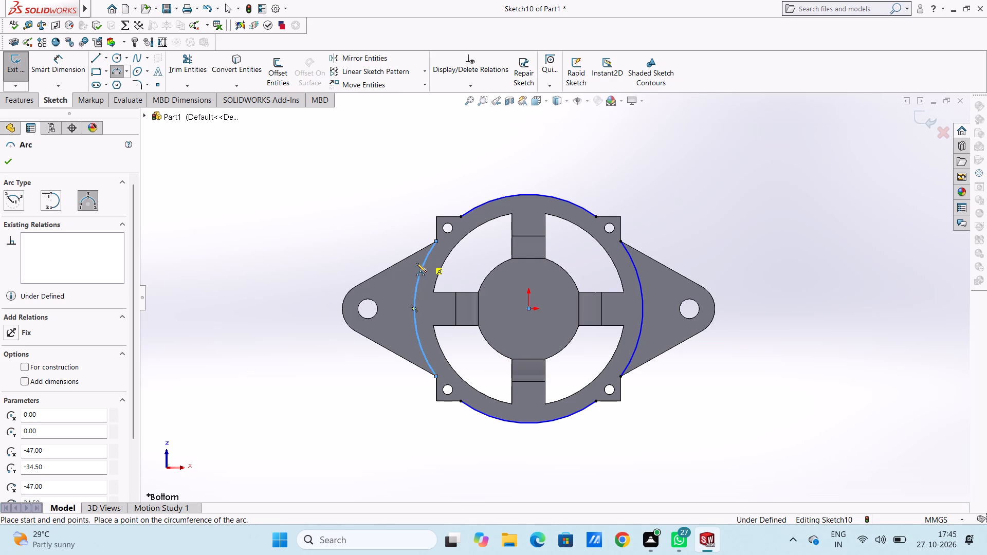
Trace the left lug's rounded end with a three-point arc of 13 mm radius.
{"action": "left_click", "coordinate": [357, 287]}
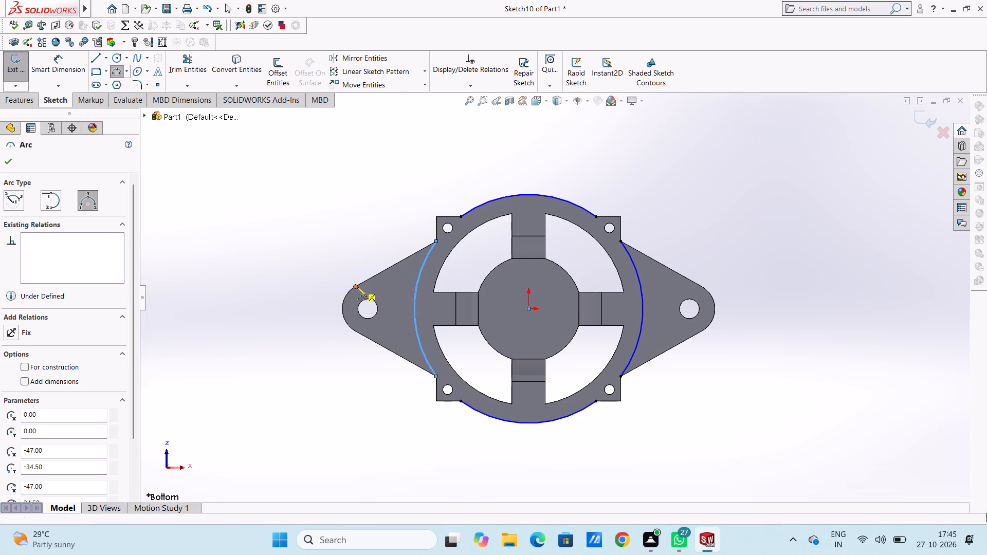
{"action": "left_click", "coordinate": [356, 334]}
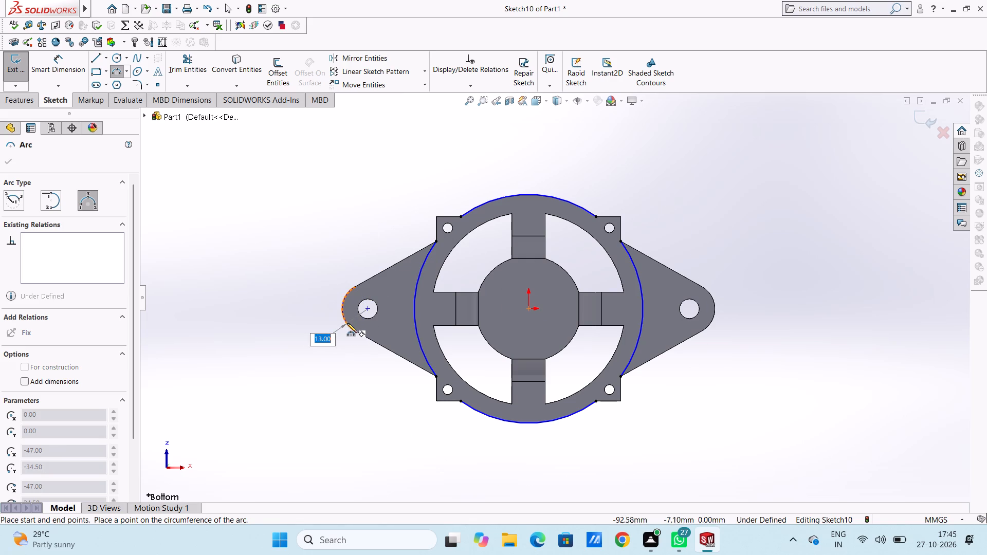
{"action": "left_click", "coordinate": [347, 323]}
{"action": "left_click", "coordinate": [10, 162]}
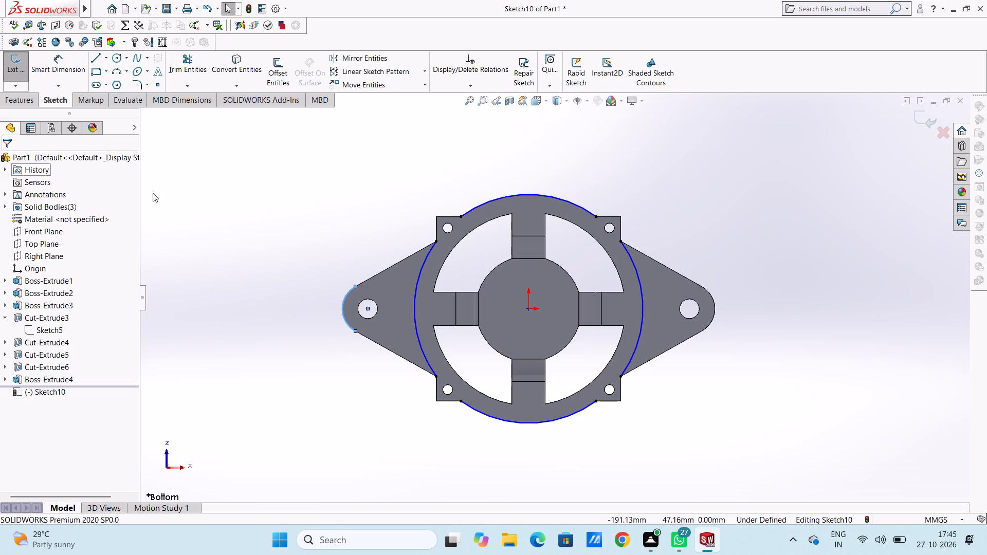
{"action": "left_click", "coordinate": [226, 201]}
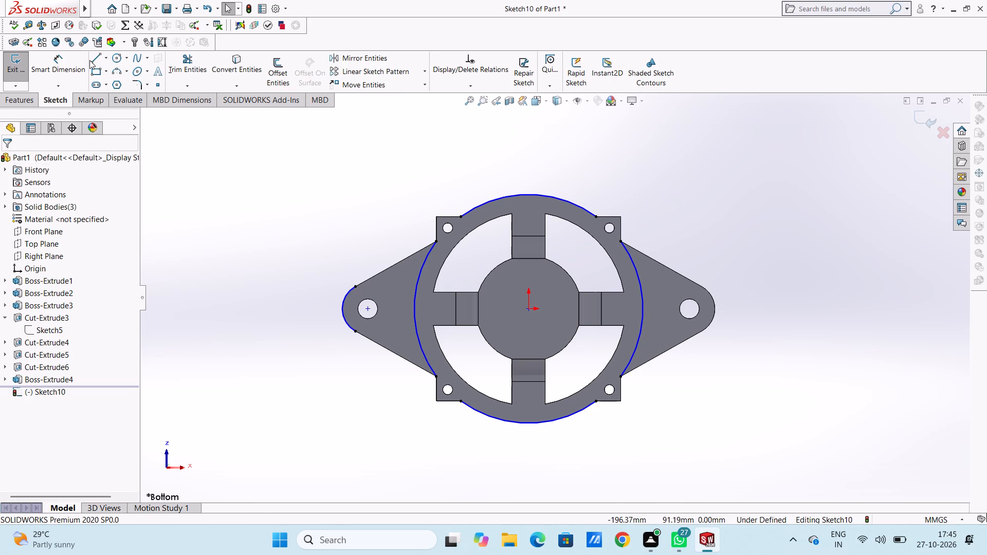
Trace the left lug's upper slanted edge with a line about 47.39 mm long, from the end arc to the frame.
{"action": "left_click", "coordinate": [90, 60]}
{"action": "left_click", "coordinate": [356, 287]}
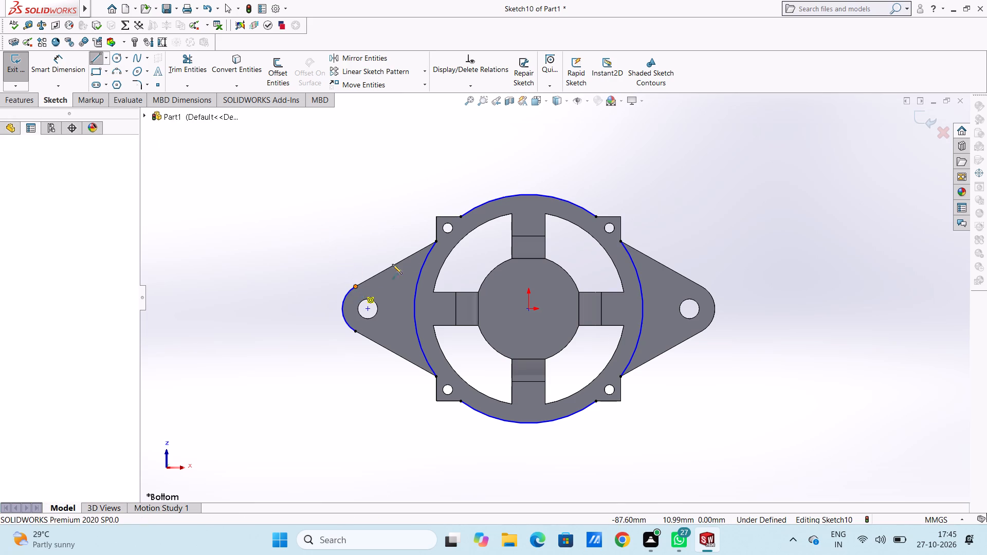
{"action": "left_click", "coordinate": [434, 241]}
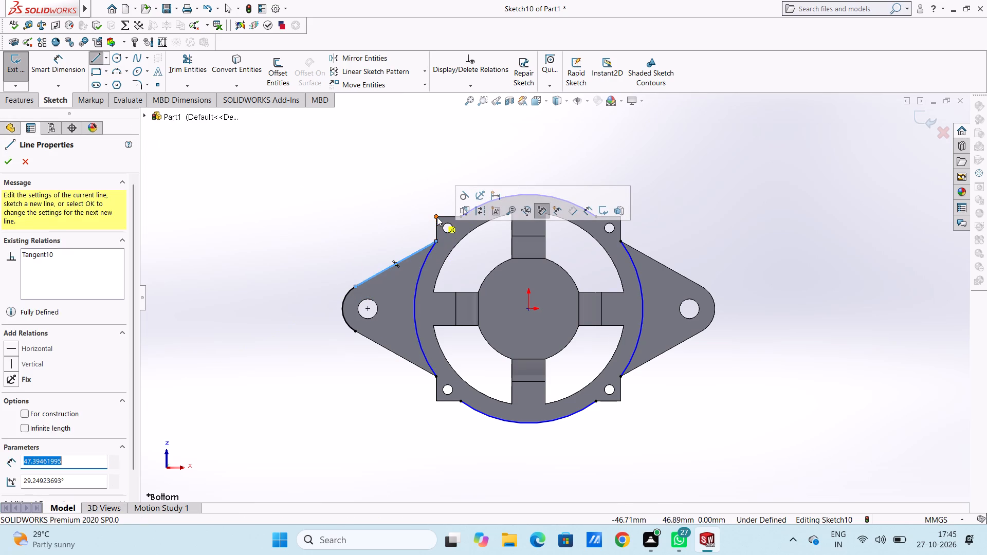
Trace the outer edges of the two upper corner tabs with 12.5 mm horizontal and vertical lines.
{"action": "left_click", "coordinate": [437, 240]}
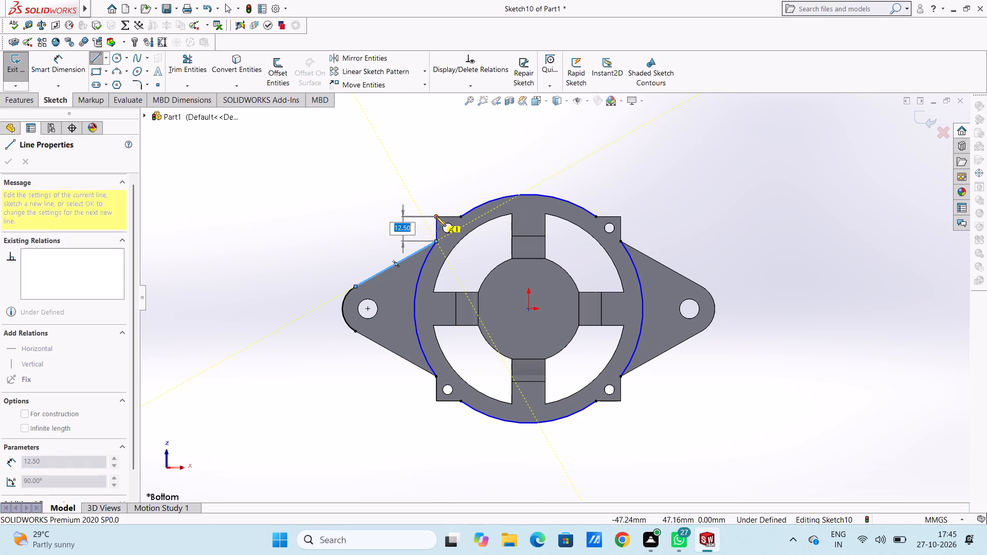
{"action": "left_click", "coordinate": [436, 216]}
{"action": "left_click", "coordinate": [459, 216]}
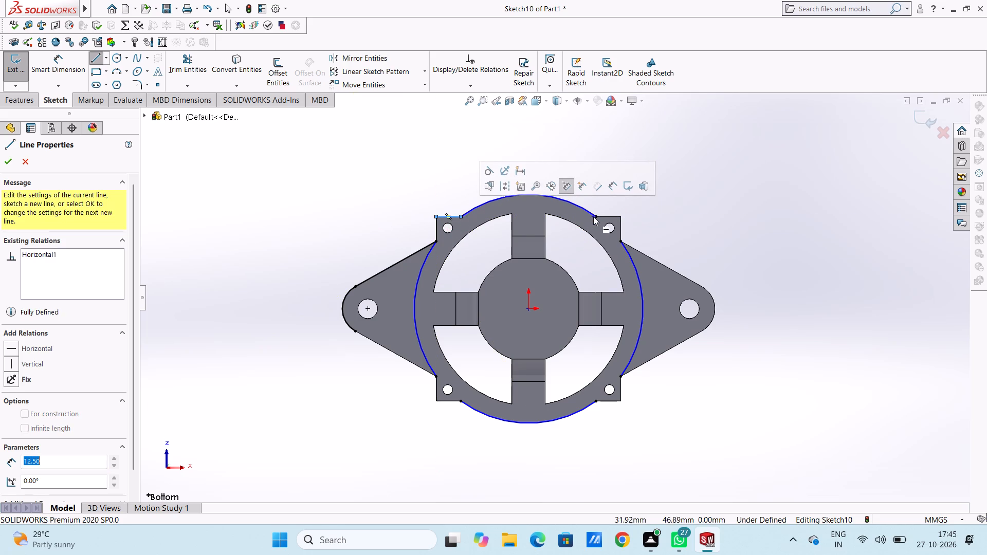
{"action": "left_click", "coordinate": [597, 216]}
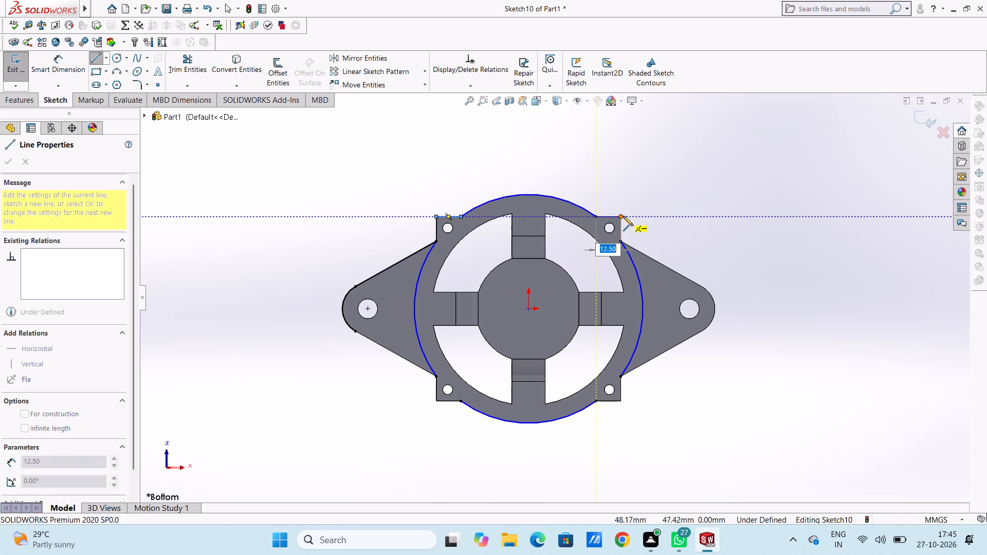
{"action": "left_click", "coordinate": [623, 216]}
{"action": "left_click", "coordinate": [620, 243]}
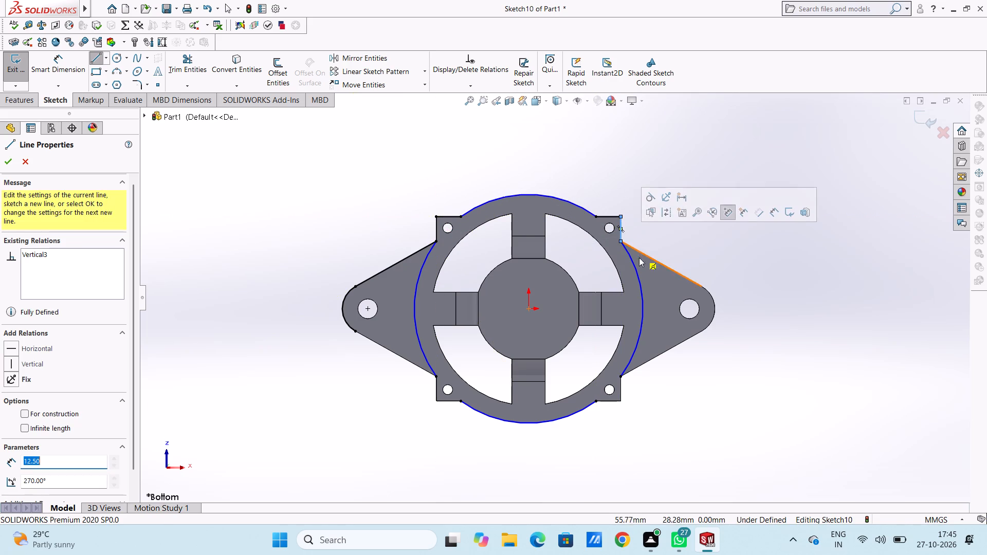
Trace the outer edges of the two lower corner tabs with 12.5 mm horizontal and vertical lines.
{"action": "left_click", "coordinate": [597, 400]}
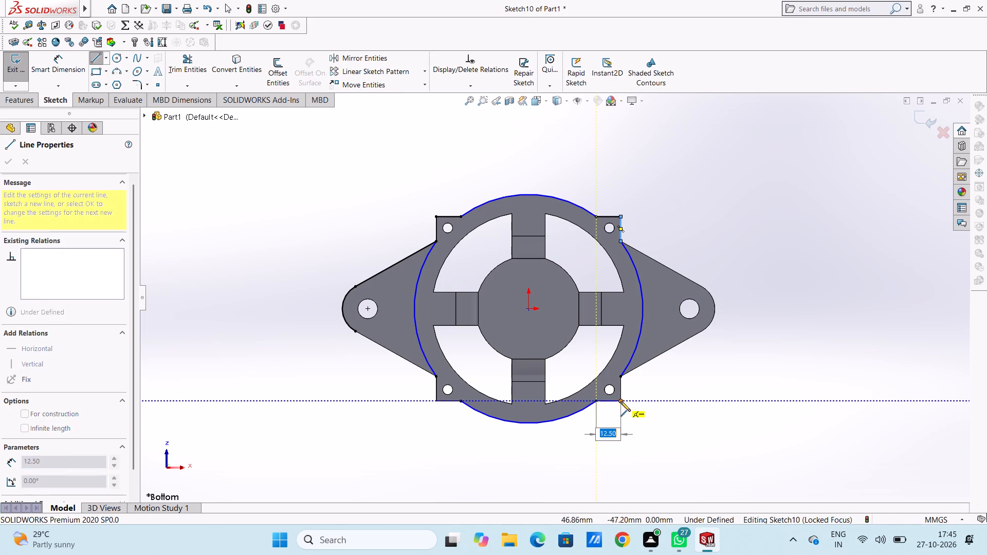
{"action": "left_click", "coordinate": [620, 401]}
{"action": "left_click", "coordinate": [621, 378]}
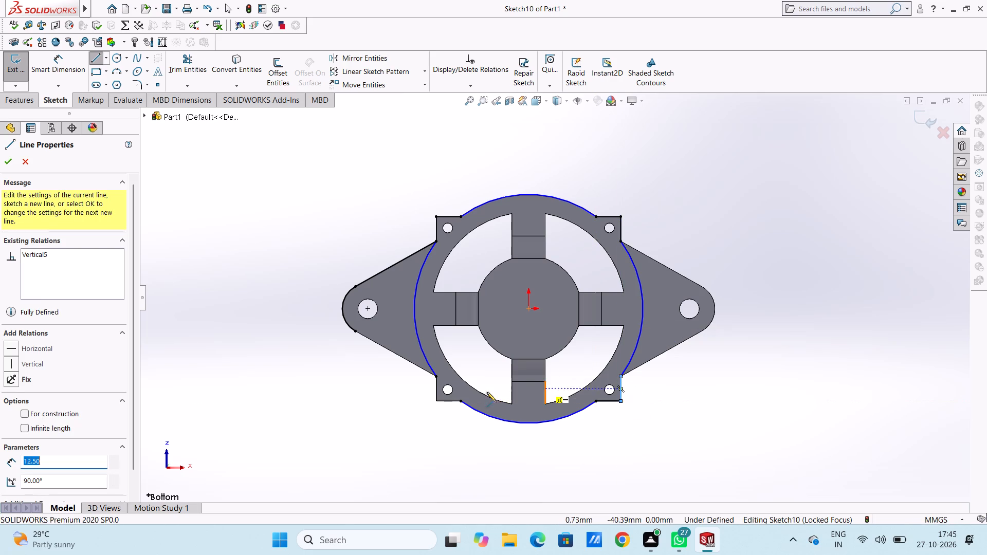
{"action": "left_click", "coordinate": [437, 377]}
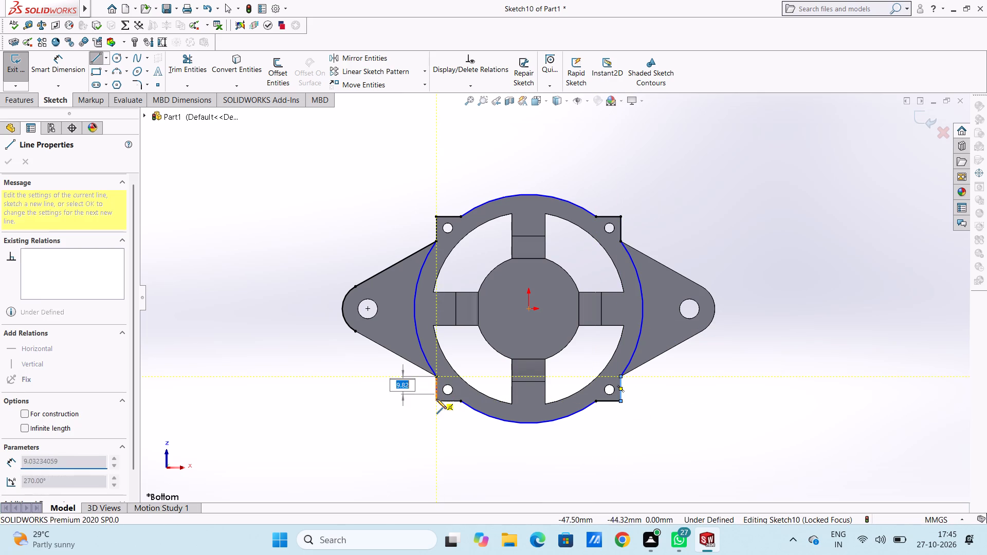
{"action": "left_click", "coordinate": [436, 401]}
{"action": "left_click", "coordinate": [461, 401]}
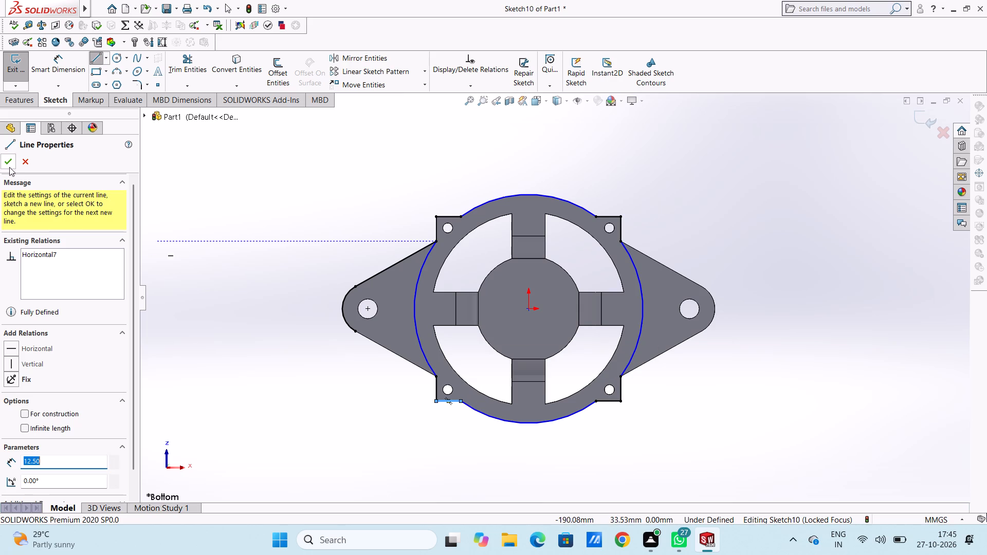
{"action": "left_click", "coordinate": [8, 159]}
{"action": "left_click", "coordinate": [8, 159]}
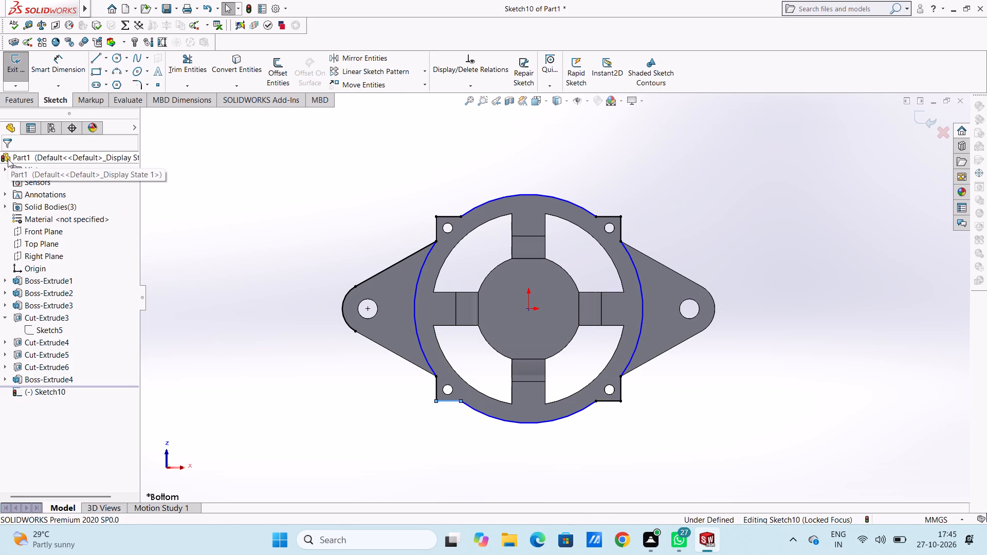
{"action": "left_click", "coordinate": [235, 252]}
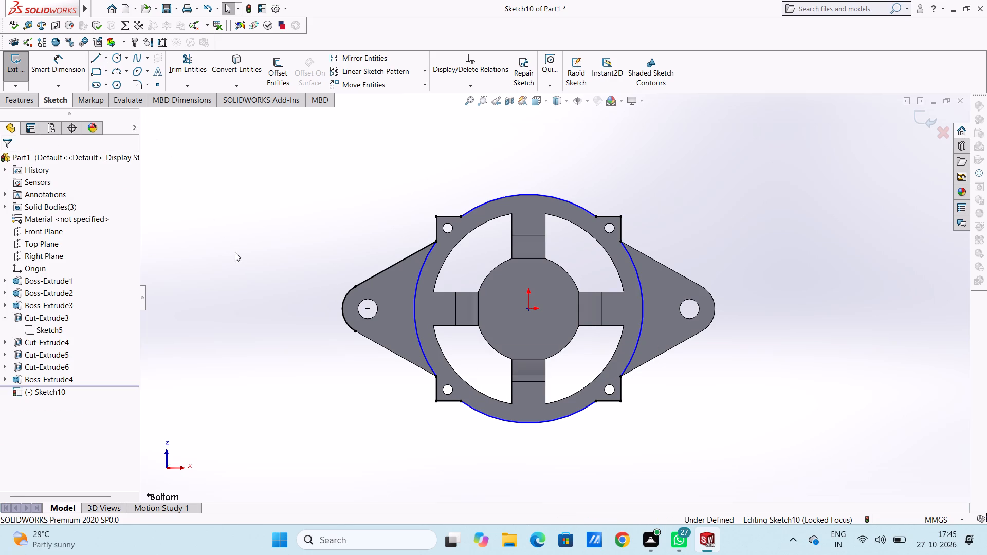
Trace the right lug's rounded end with a three-point arc of 13 mm radius.
{"action": "left_click", "coordinate": [116, 69]}
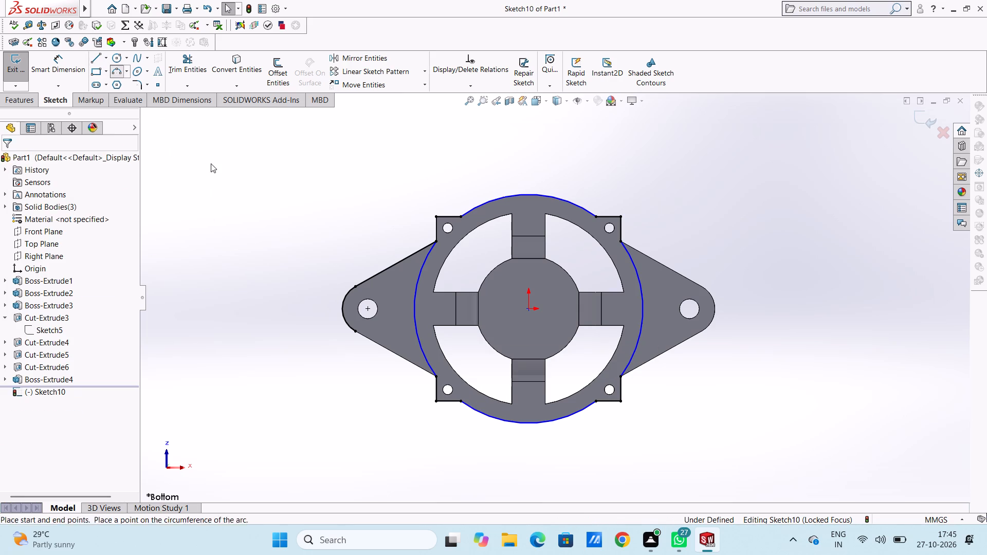
{"action": "left_click", "coordinate": [702, 286]}
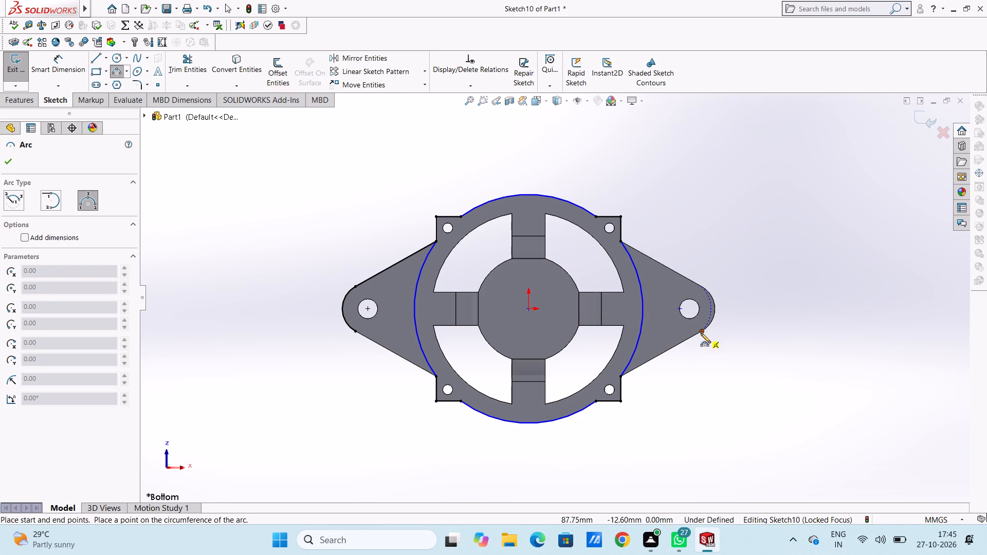
{"action": "left_click", "coordinate": [701, 330]}
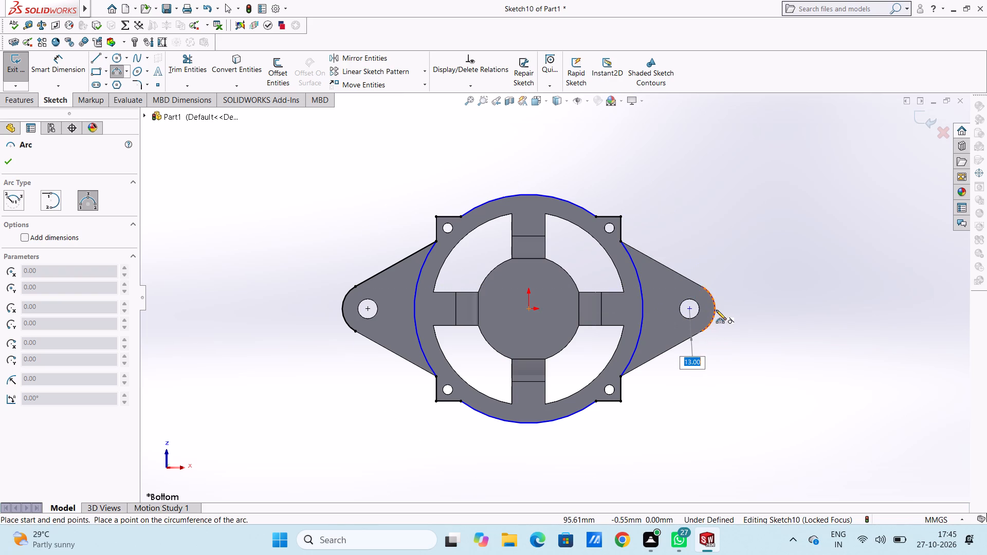
{"action": "left_click", "coordinate": [716, 310]}
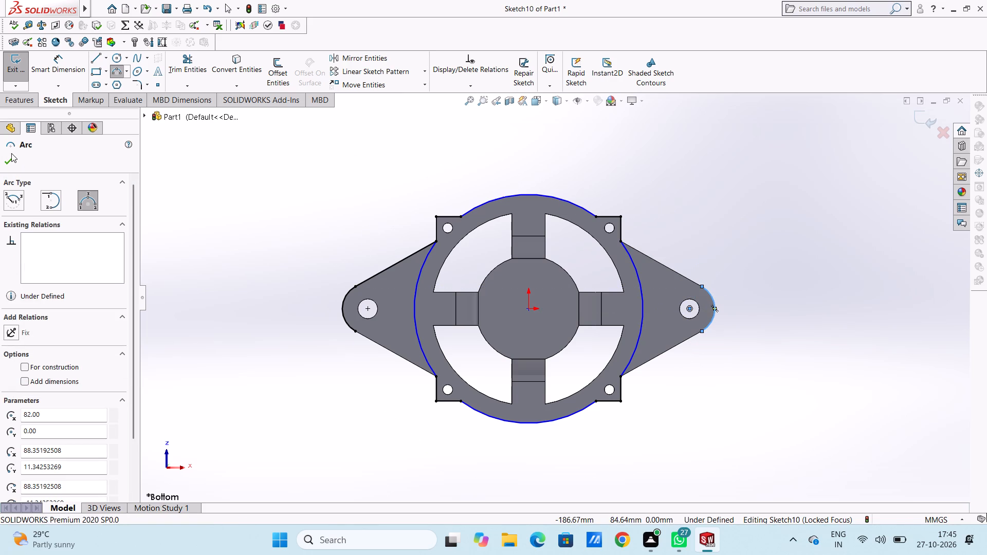
{"action": "left_click", "coordinate": [11, 153]}
{"action": "left_click", "coordinate": [5, 161]}
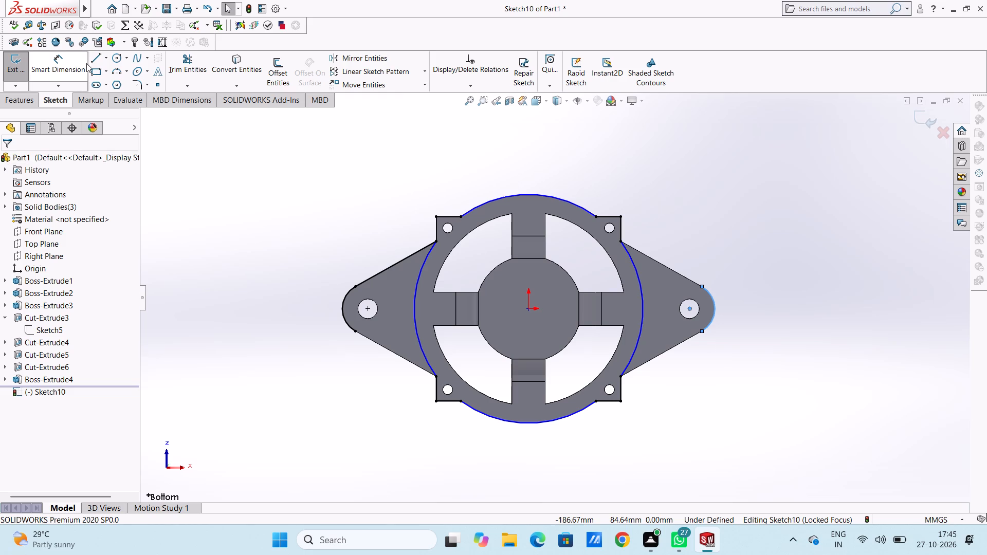
Trace the right lug's upper and lower slanted edges with lines about 47.39 mm long between its end arc and the frame.
{"action": "left_click", "coordinate": [96, 57]}
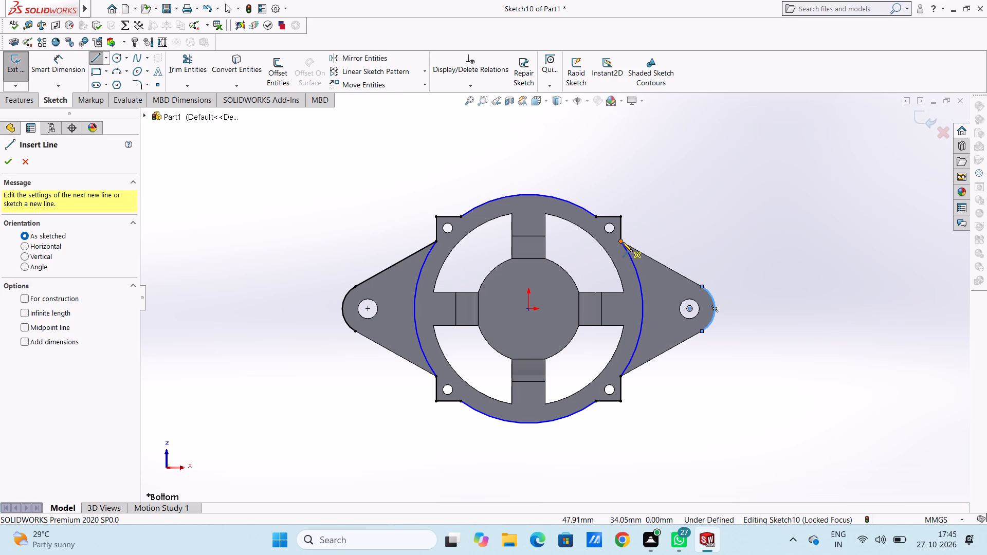
{"action": "left_click", "coordinate": [622, 243]}
{"action": "left_click", "coordinate": [701, 286]}
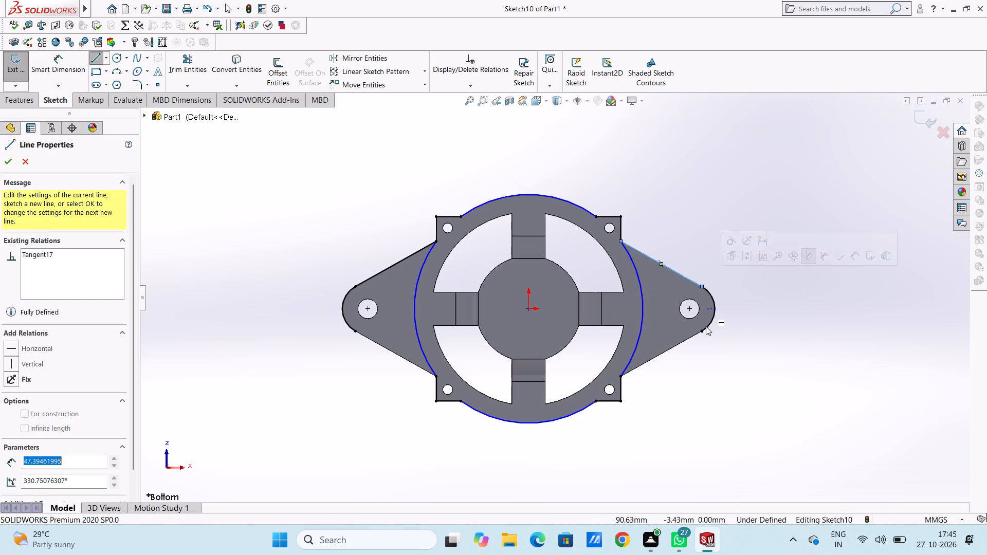
{"action": "left_click", "coordinate": [702, 332]}
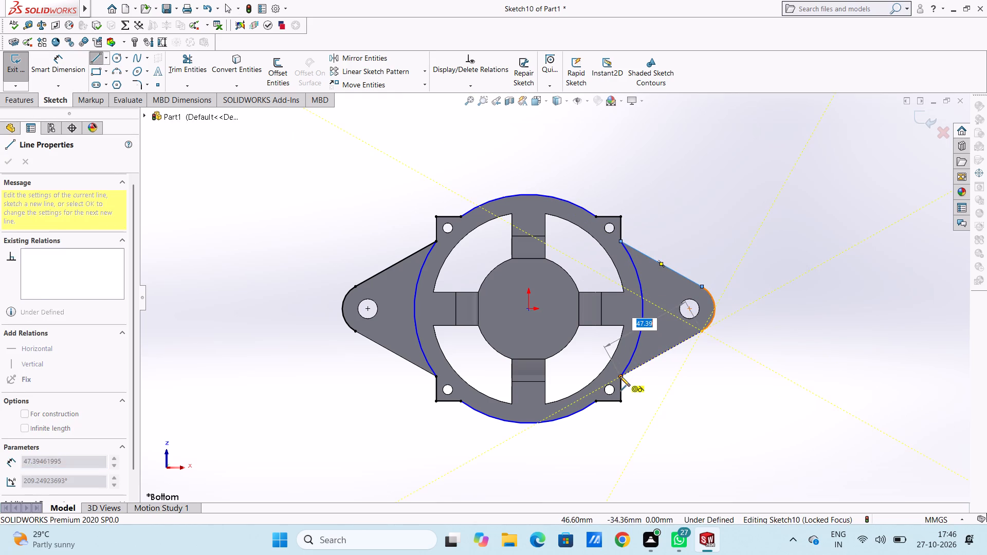
{"action": "left_click", "coordinate": [620, 376]}
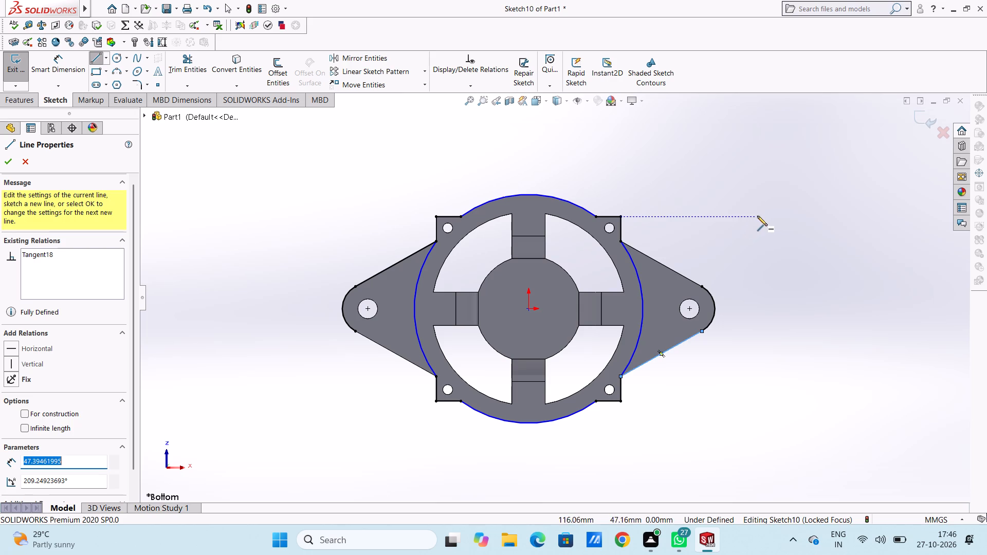
{"action": "left_click", "coordinate": [8, 162]}
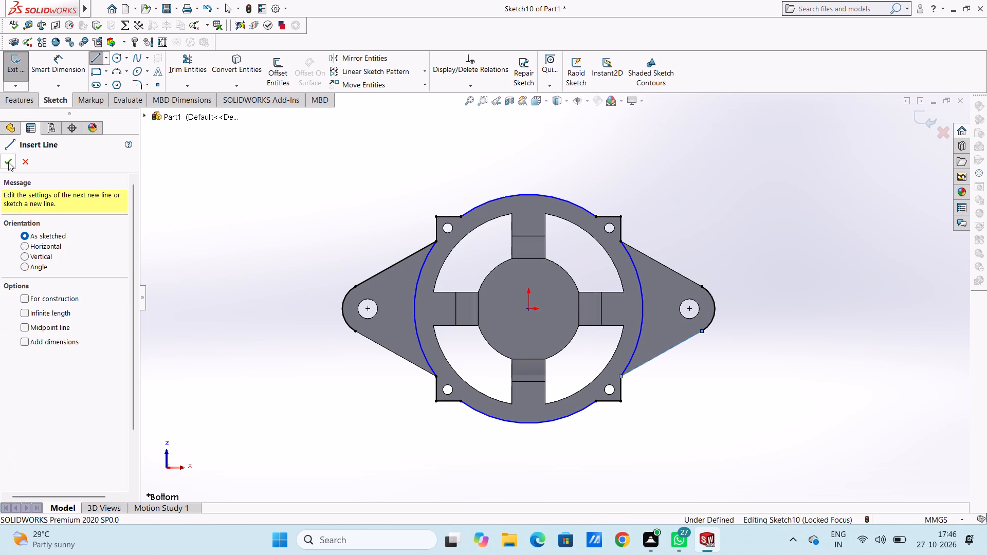
{"action": "left_click", "coordinate": [8, 162]}
{"action": "left_click", "coordinate": [339, 248]}
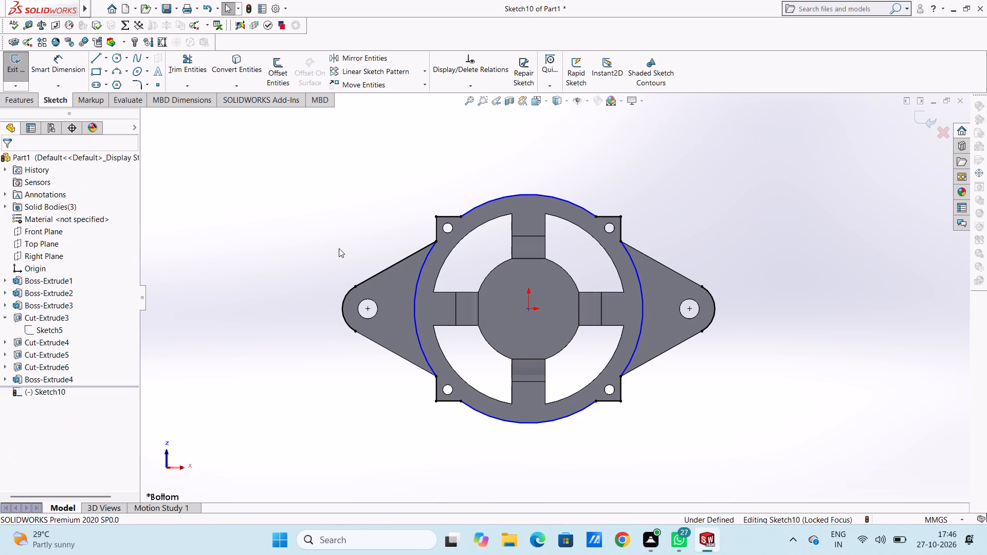
Trace the left lug's lower slanted edge with a line about 47.39 mm long, from the end arc to the frame.
{"action": "left_click", "coordinate": [97, 58]}
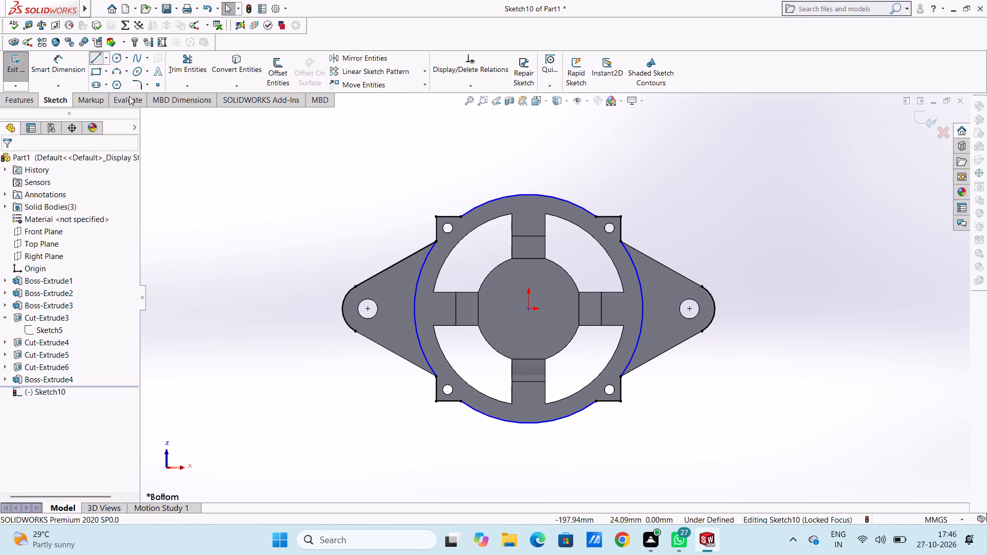
{"action": "left_click", "coordinate": [354, 332]}
{"action": "left_click", "coordinate": [437, 377]}
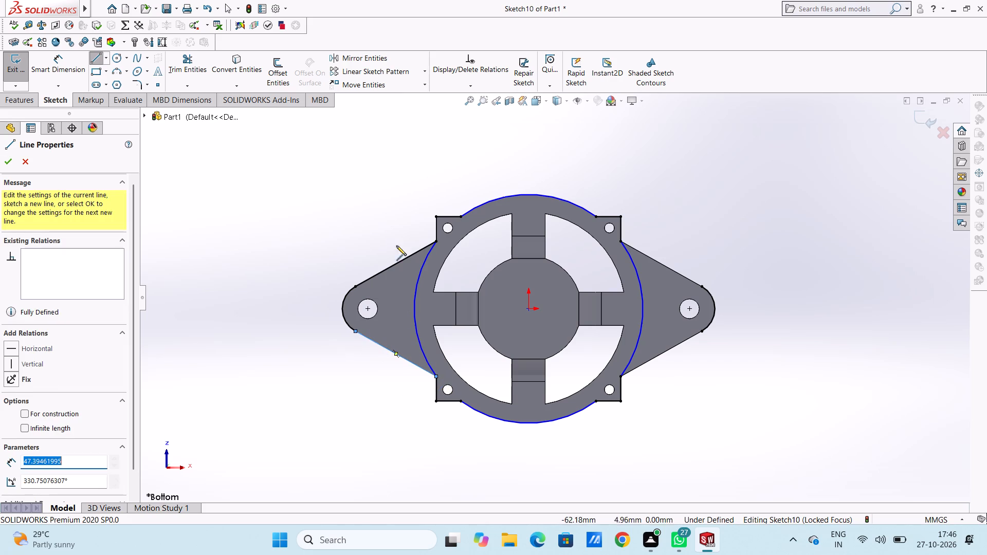
{"action": "right_click", "coordinate": [384, 183]}
{"action": "left_click", "coordinate": [405, 190]}
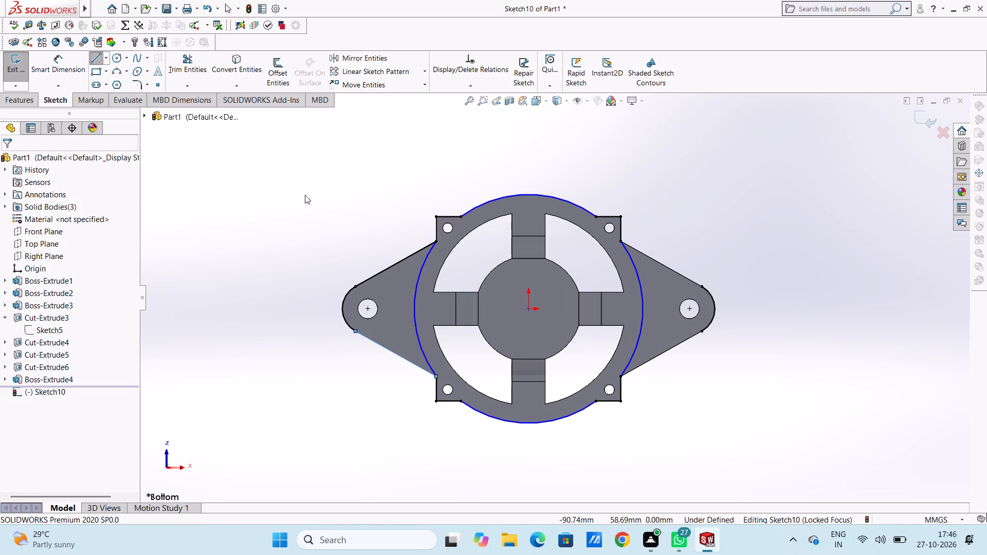
{"action": "left_click", "coordinate": [303, 217]}
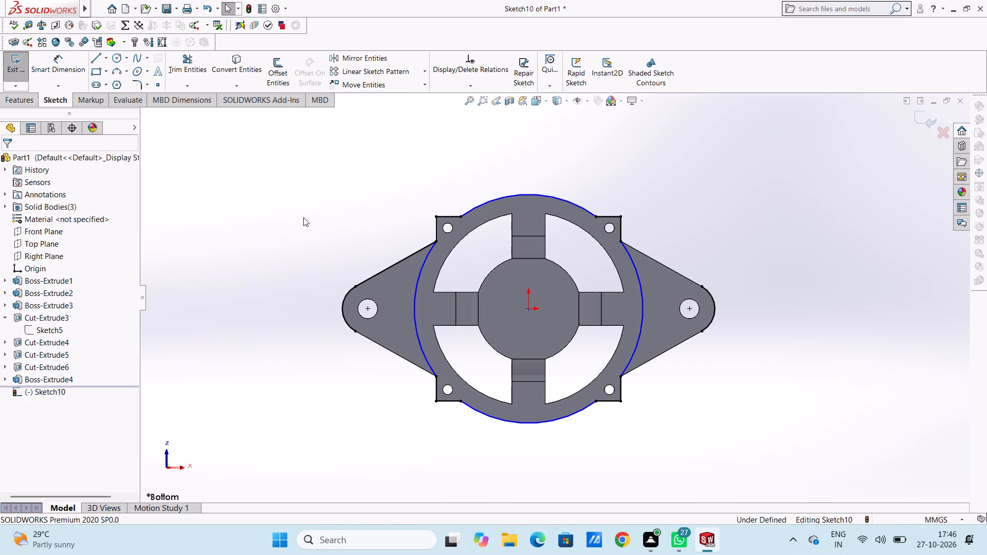
Add radius dimensions to the frame ring's upper and right outer arcs with Smart Dimension.
{"action": "scroll", "coordinate": [698, 279], "scroll_direction": "down", "scroll_amount": 3}
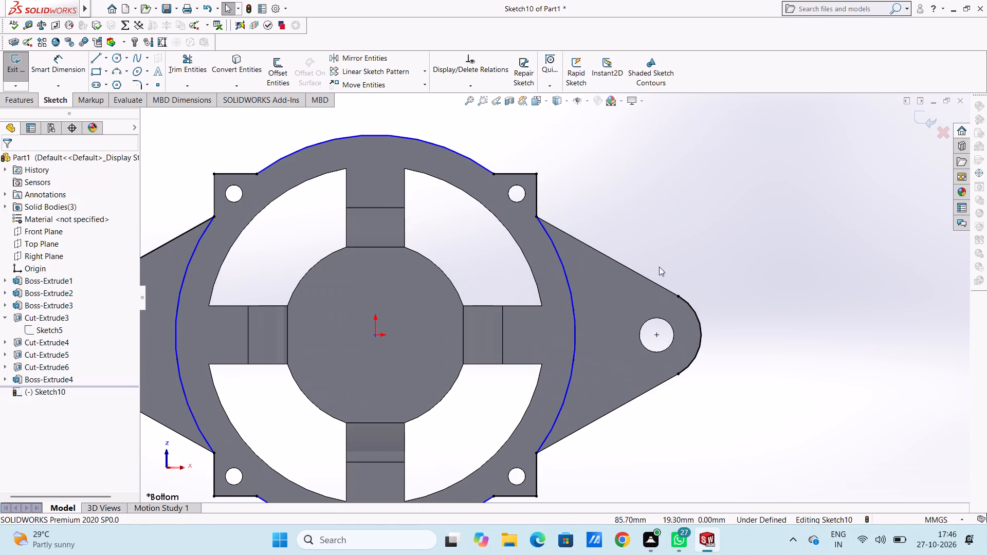
{"action": "scroll", "coordinate": [564, 249], "scroll_direction": "up", "scroll_amount": 3}
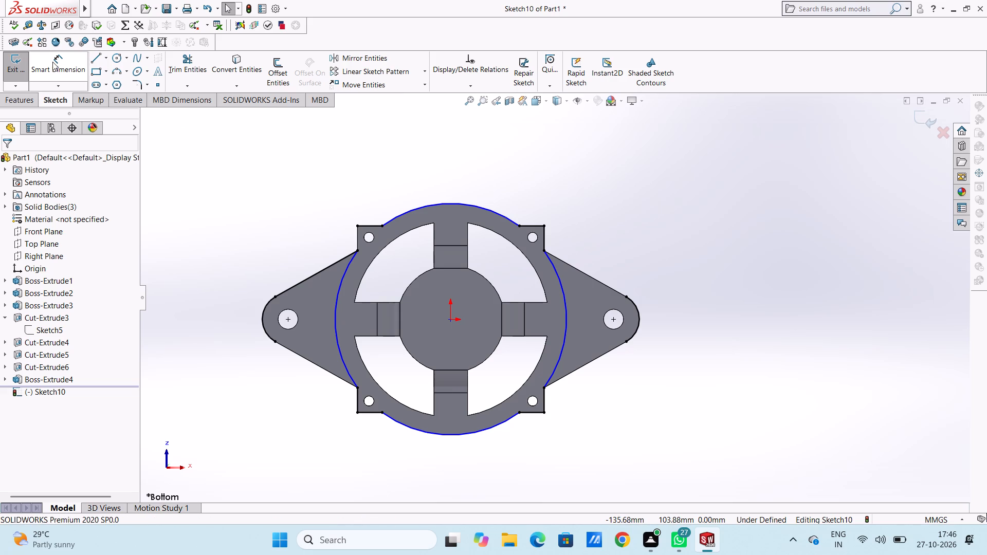
{"action": "left_click", "coordinate": [67, 63]}
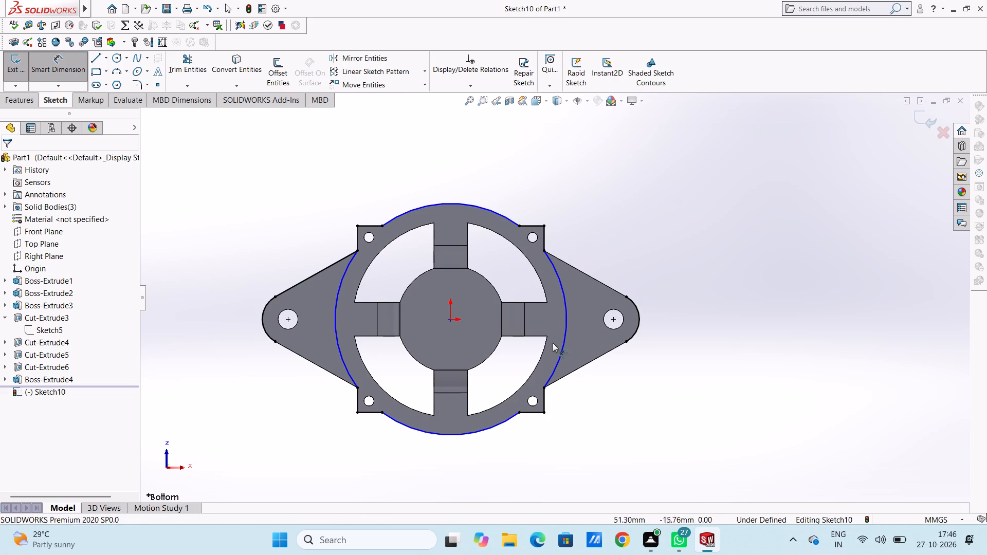
{"action": "left_click", "coordinate": [456, 205]}
{"action": "left_click", "coordinate": [530, 153]}
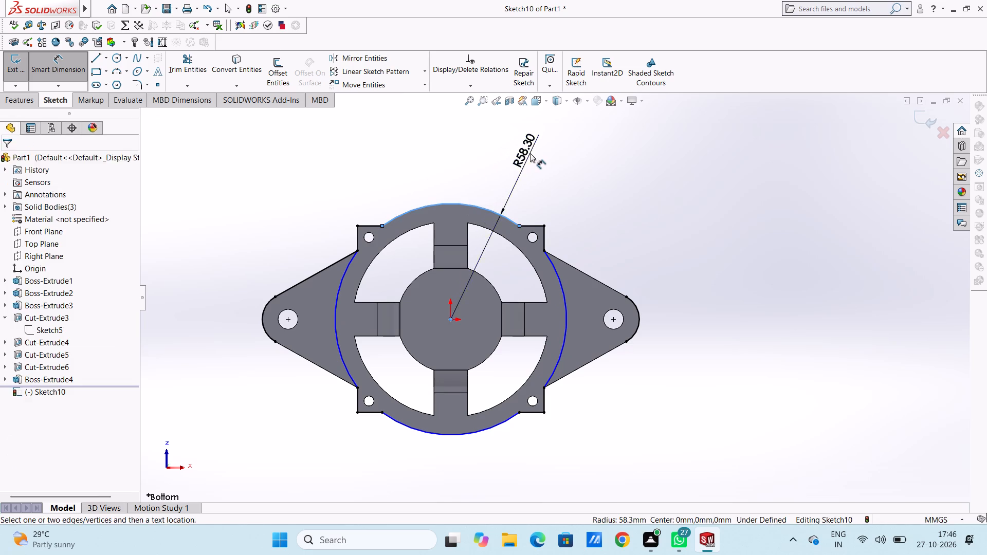
{"action": "left_click", "coordinate": [484, 136]}
{"action": "left_click", "coordinate": [463, 138]}
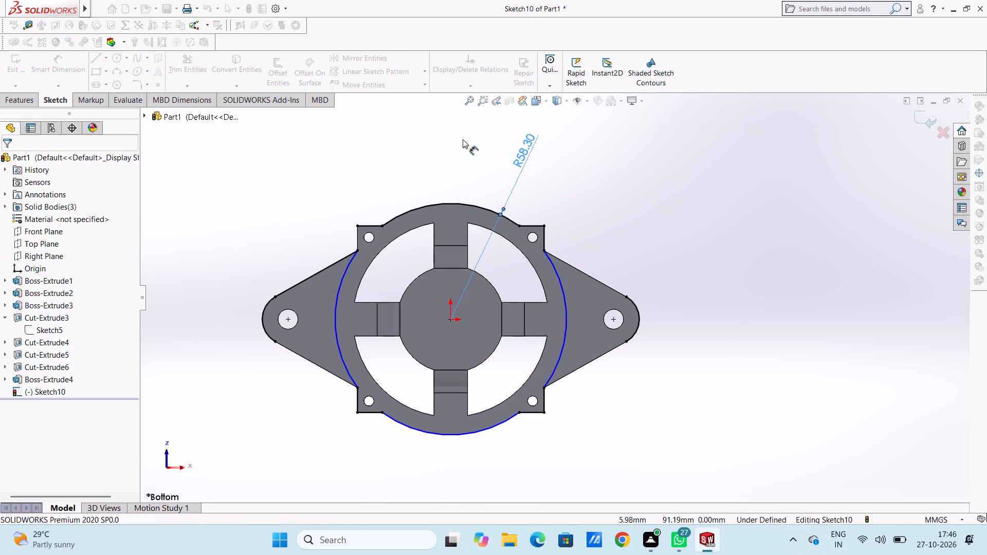
{"action": "left_click", "coordinate": [560, 284]}
{"action": "left_click", "coordinate": [721, 242]}
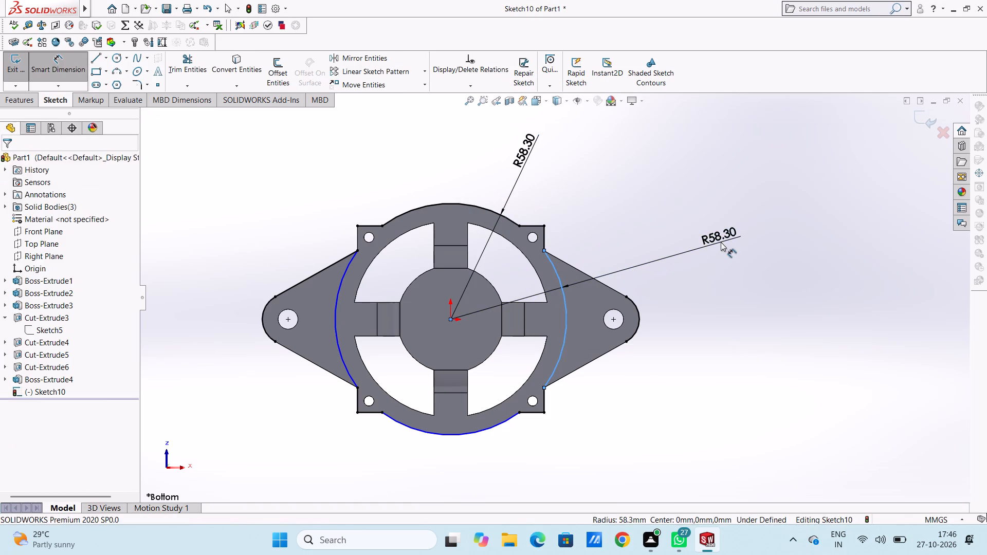
{"action": "left_click", "coordinate": [677, 226]}
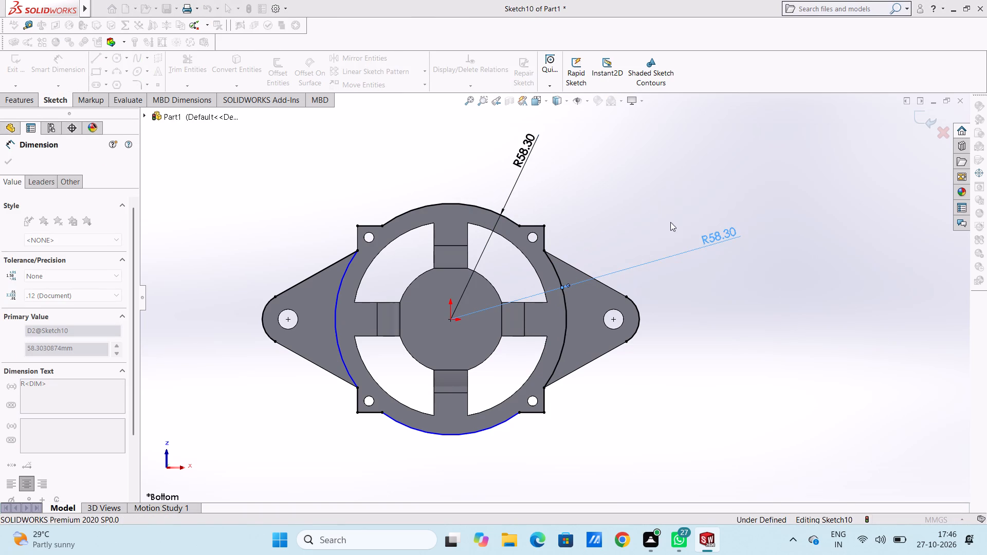
{"action": "left_click", "coordinate": [662, 221]}
Add radius dimensions to the frame ring's left and lower outer arcs, keeping their drawn radii.
{"action": "left_click", "coordinate": [341, 283]}
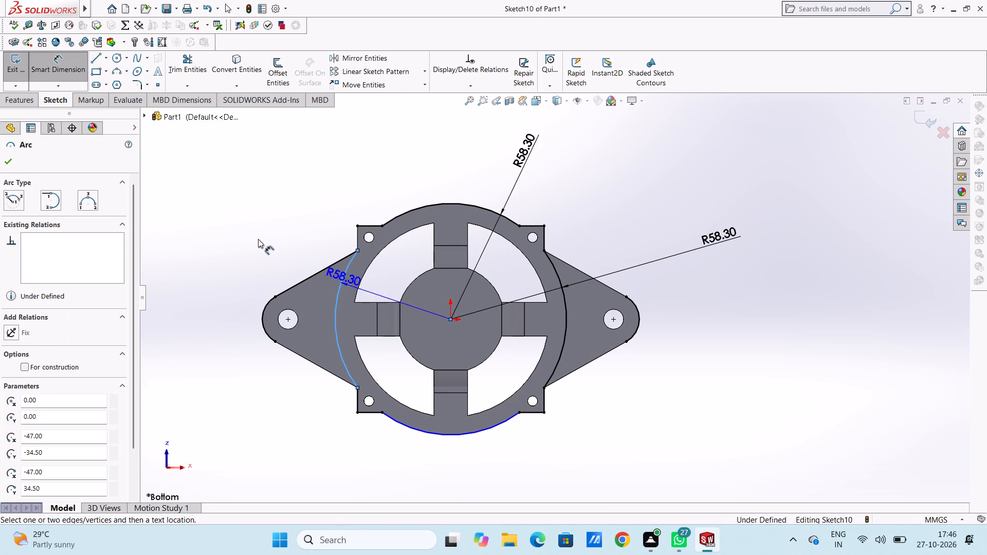
{"action": "left_click", "coordinate": [253, 234]}
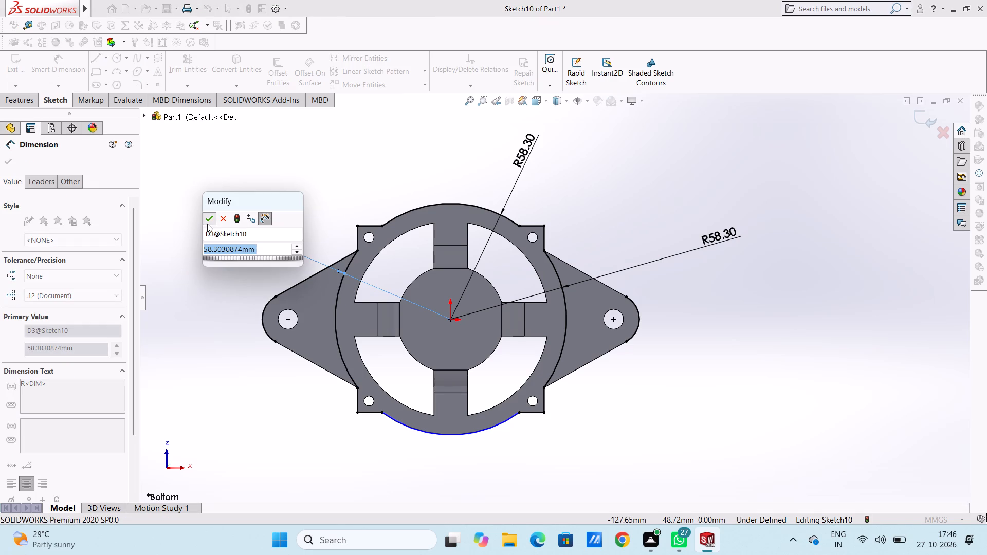
{"action": "double_click", "coordinate": [207, 224]}
{"action": "scroll", "coordinate": [460, 355], "scroll_direction": "up", "scroll_amount": 4}
{"action": "scroll", "coordinate": [480, 385], "scroll_direction": "down", "scroll_amount": 2}
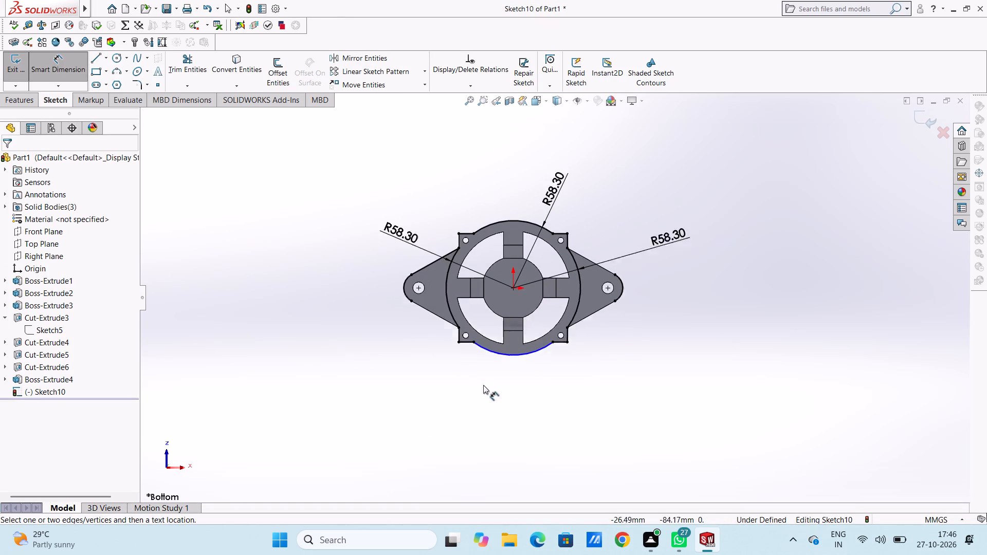
{"action": "left_click", "coordinate": [508, 345]}
{"action": "left_click", "coordinate": [487, 432]}
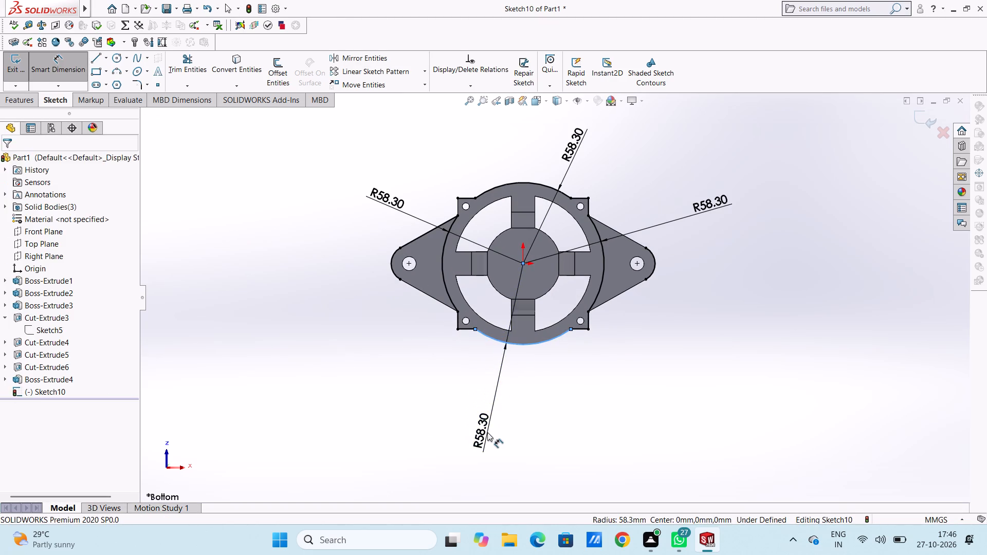
{"action": "left_click", "coordinate": [444, 418]}
{"action": "left_click", "coordinate": [444, 408]}
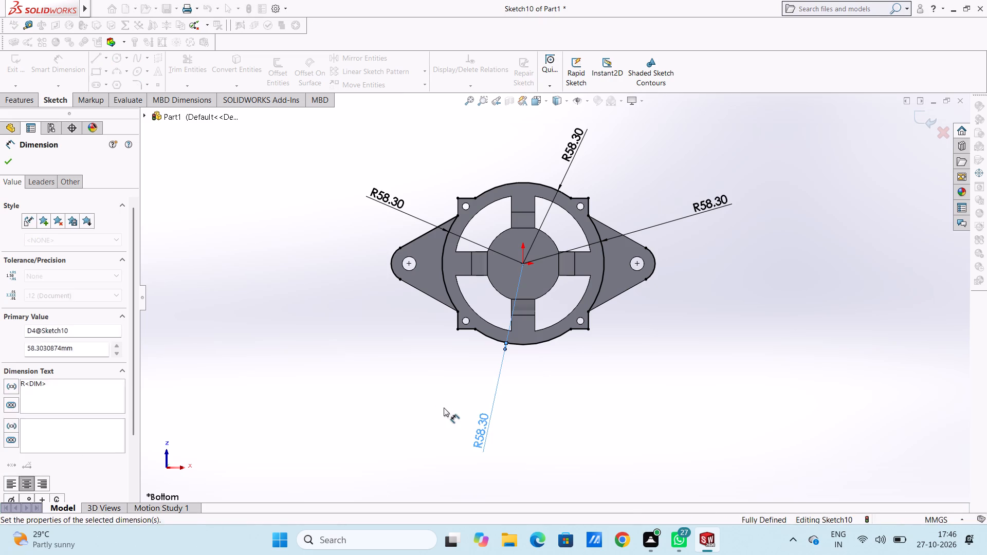
{"action": "scroll", "coordinate": [523, 226], "scroll_direction": "down", "scroll_amount": 3}
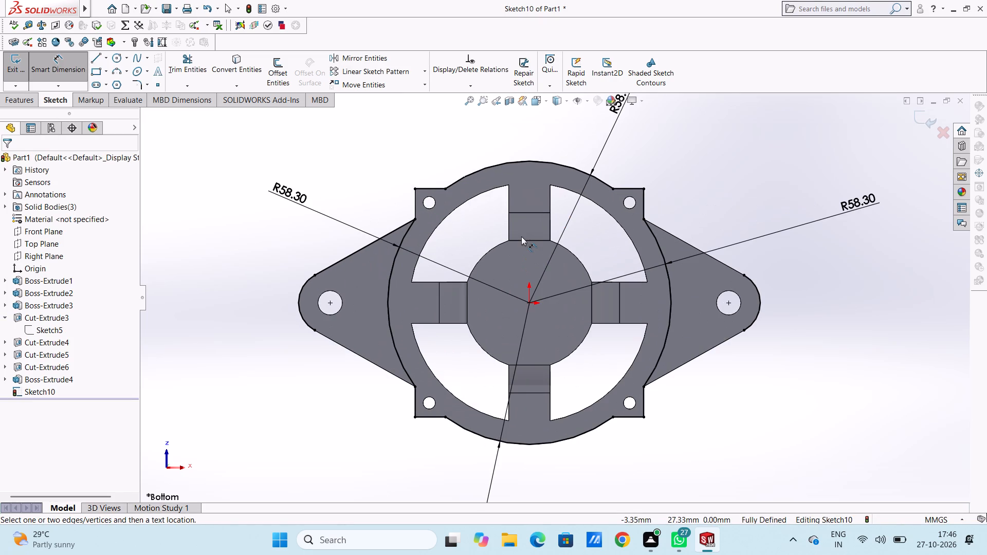
{"action": "left_click", "coordinate": [69, 64]}
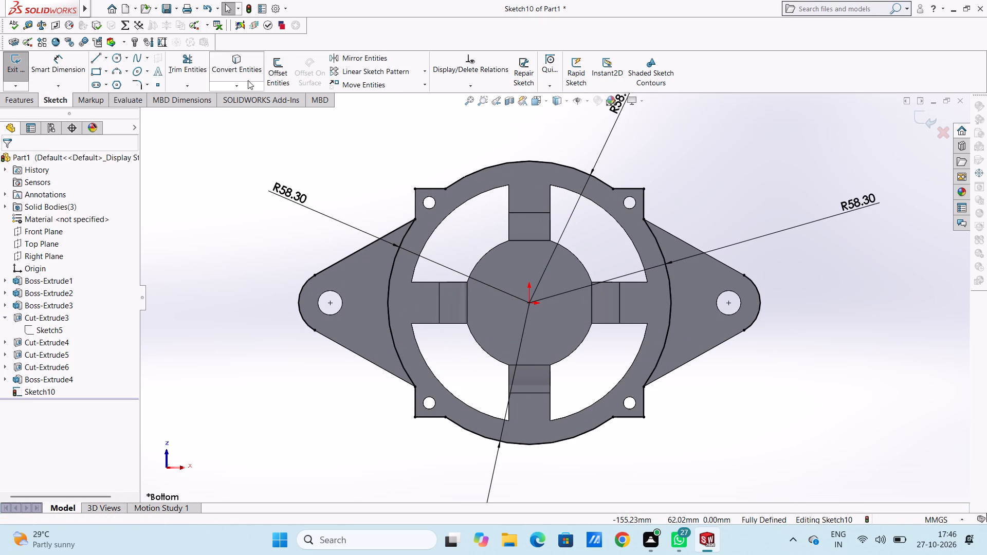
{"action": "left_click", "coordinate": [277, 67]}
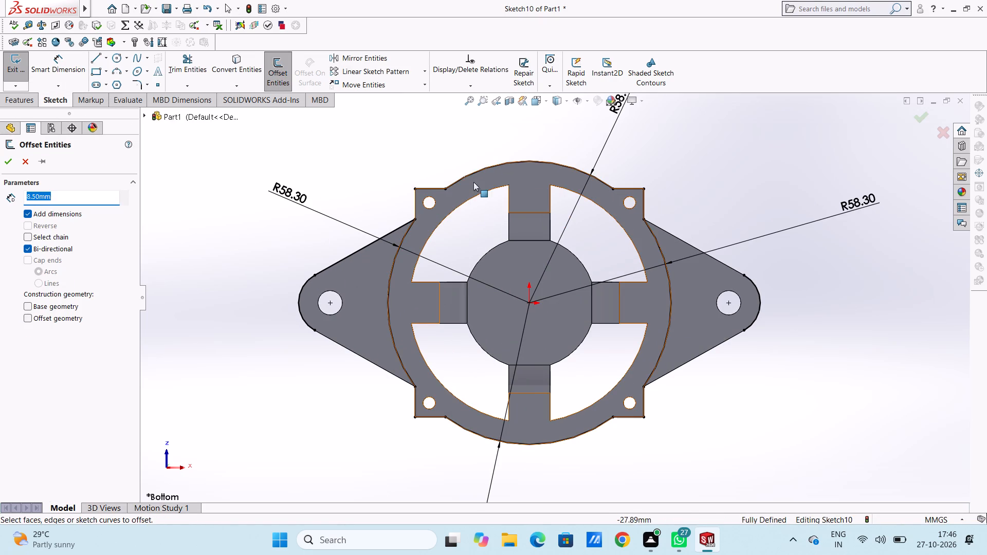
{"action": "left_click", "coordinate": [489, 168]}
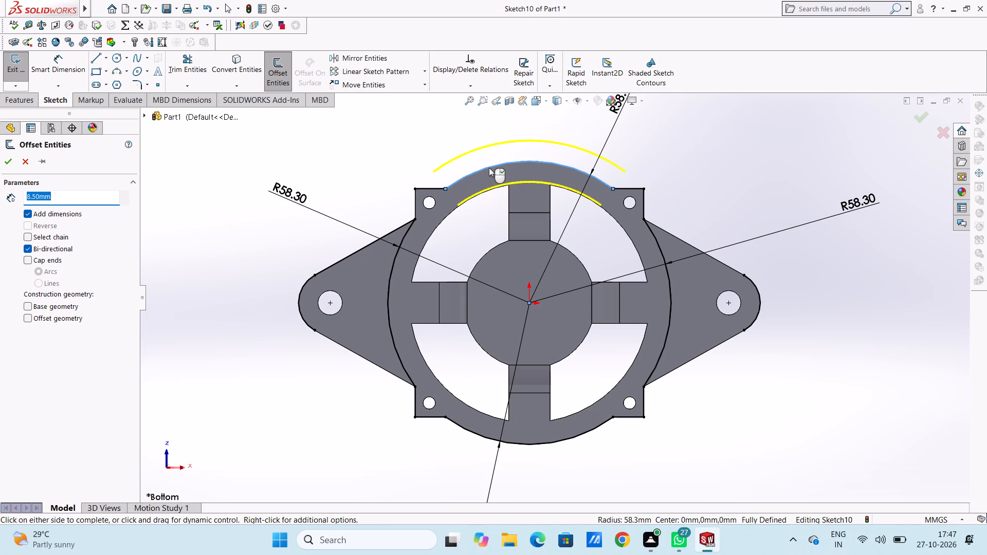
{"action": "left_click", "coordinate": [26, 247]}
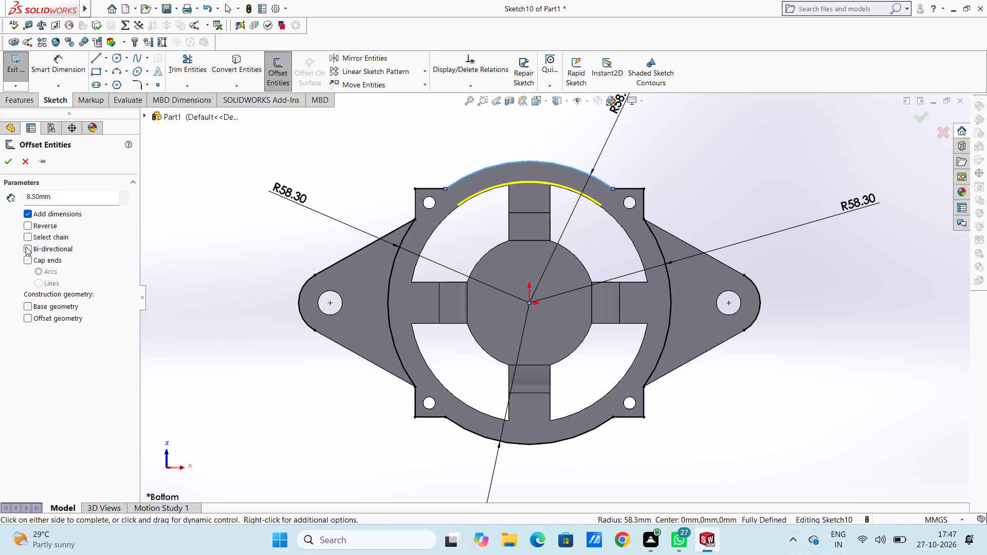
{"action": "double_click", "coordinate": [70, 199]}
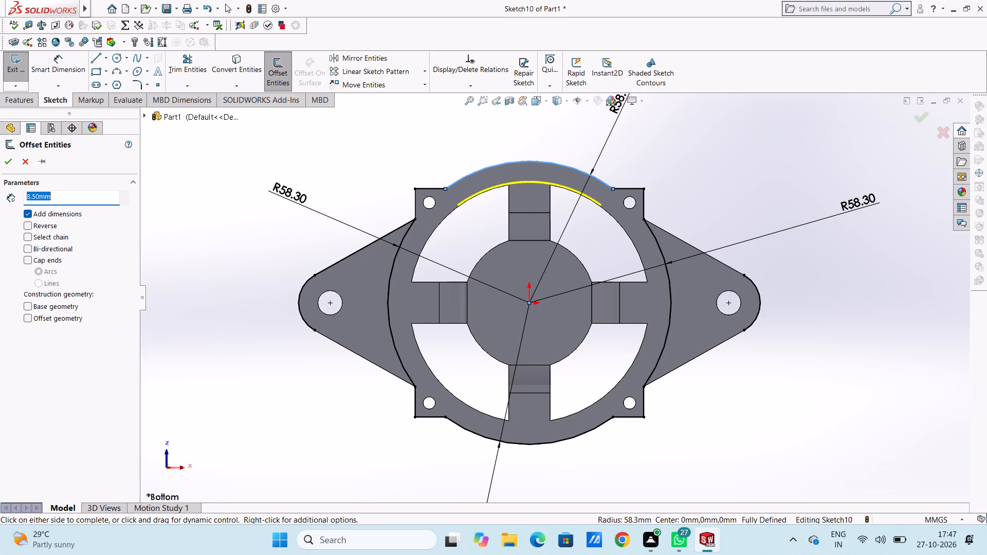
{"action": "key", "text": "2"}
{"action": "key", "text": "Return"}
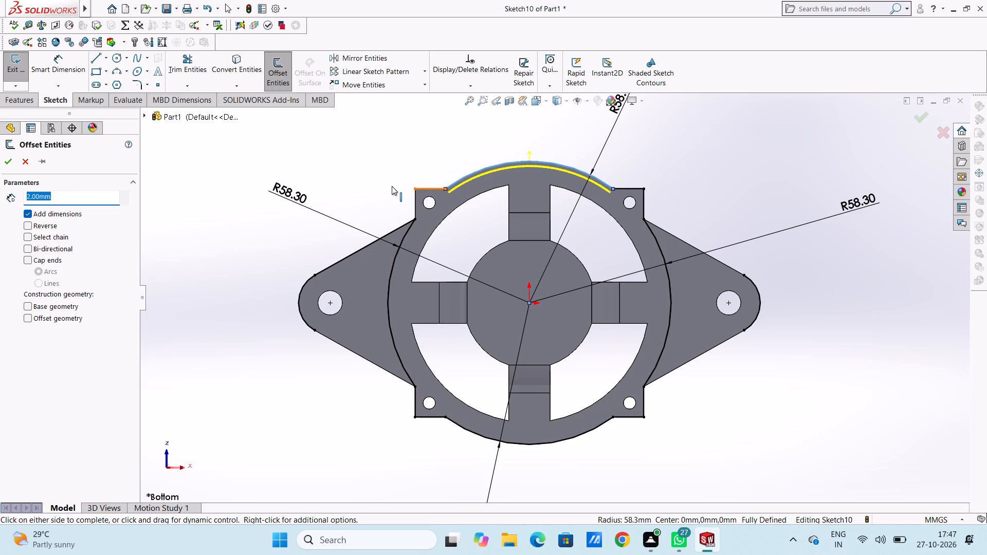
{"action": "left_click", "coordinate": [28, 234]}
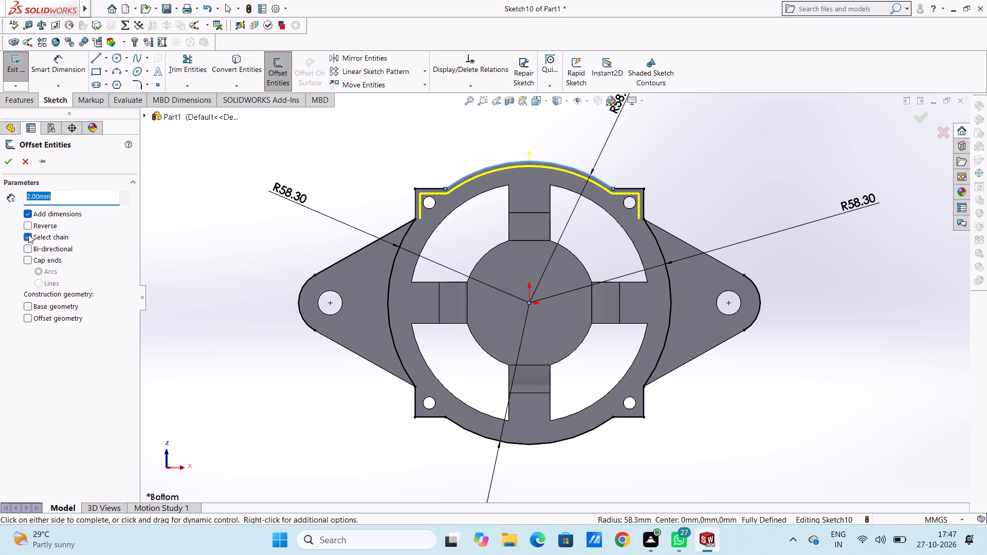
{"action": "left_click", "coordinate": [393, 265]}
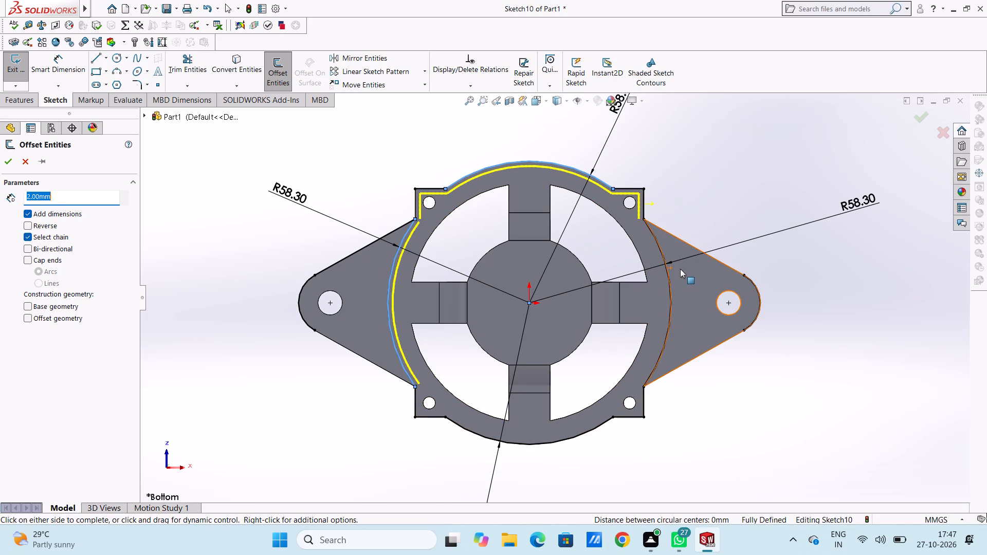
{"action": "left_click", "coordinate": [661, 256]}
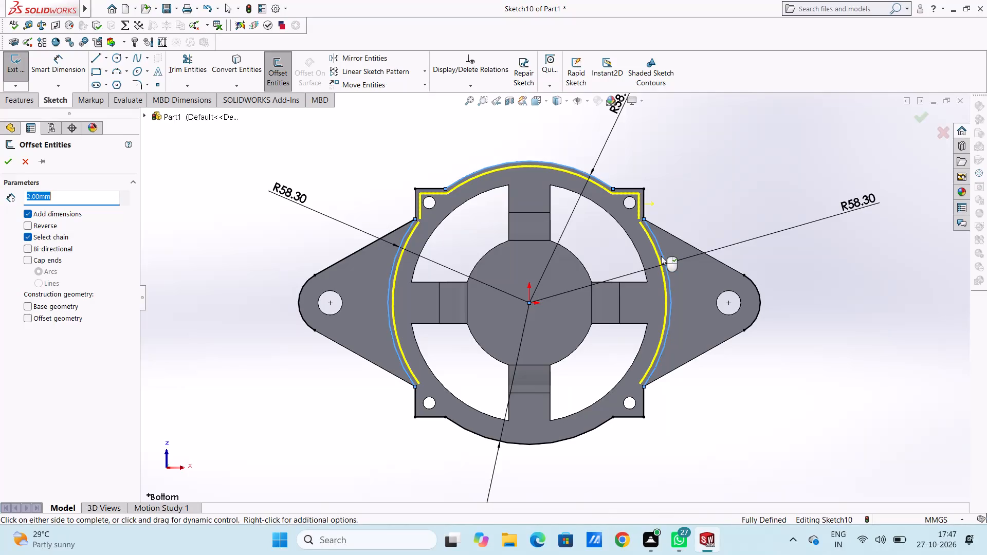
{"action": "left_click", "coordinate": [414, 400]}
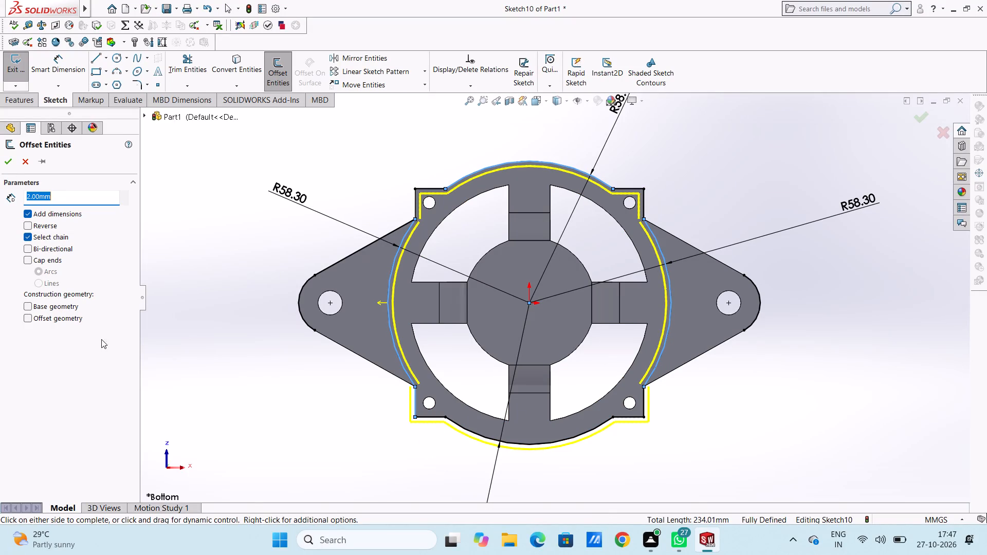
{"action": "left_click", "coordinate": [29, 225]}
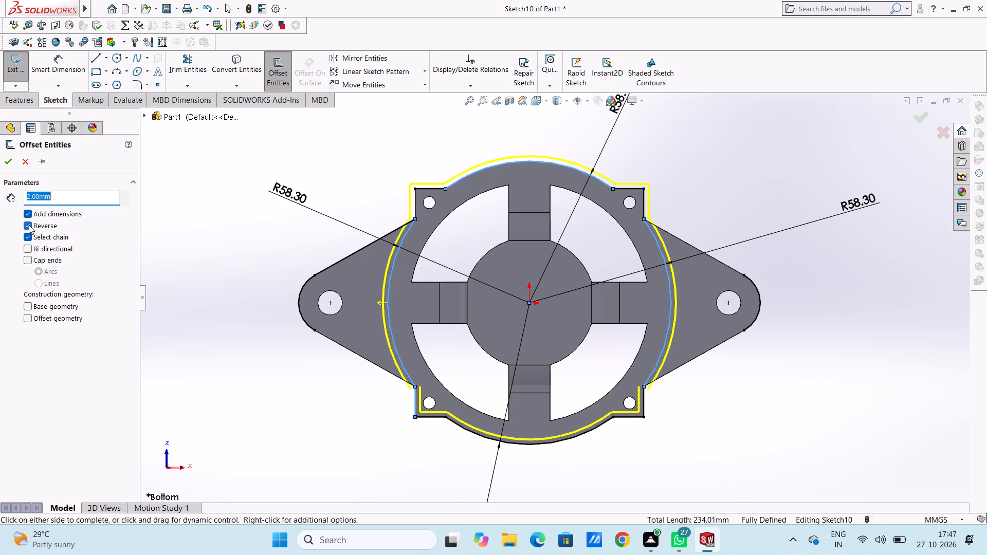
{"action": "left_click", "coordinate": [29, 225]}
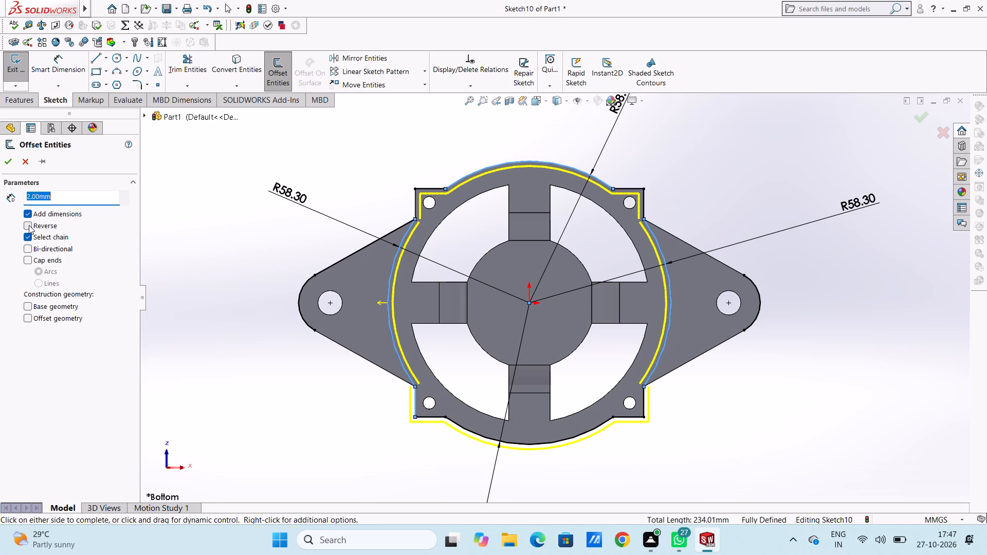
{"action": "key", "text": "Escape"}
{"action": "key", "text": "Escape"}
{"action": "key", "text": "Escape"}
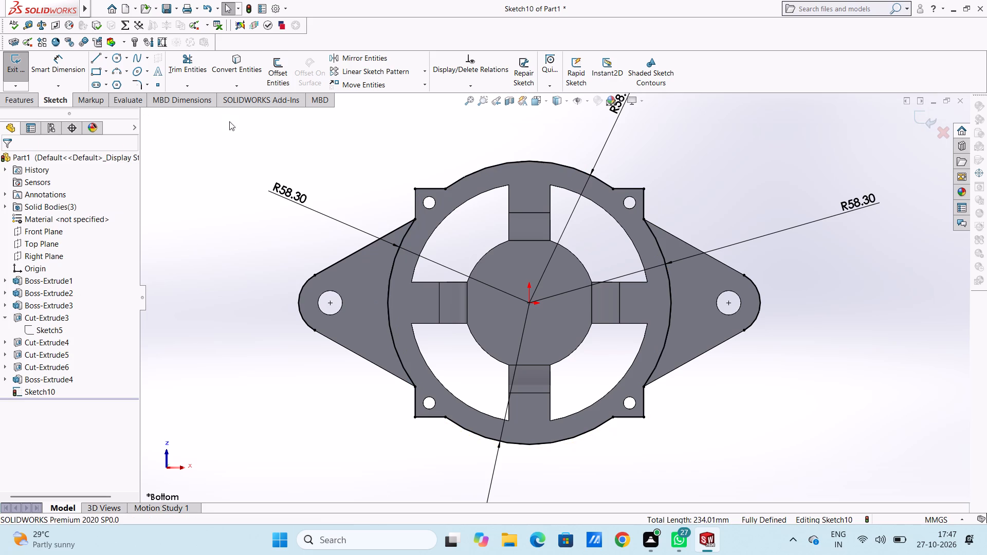
Offset the ring's upper outline chain and its left and right outer arcs inward by 2 mm, with the dimension added.
{"action": "left_click", "coordinate": [281, 65]}
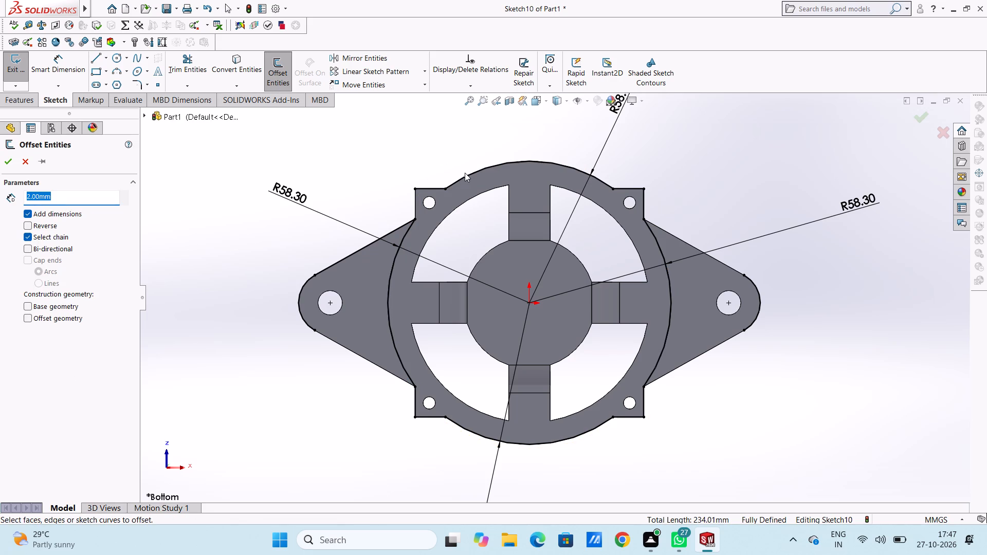
{"action": "key", "text": "3"}
{"action": "key", "text": "Return"}
{"action": "left_click", "coordinate": [473, 175]}
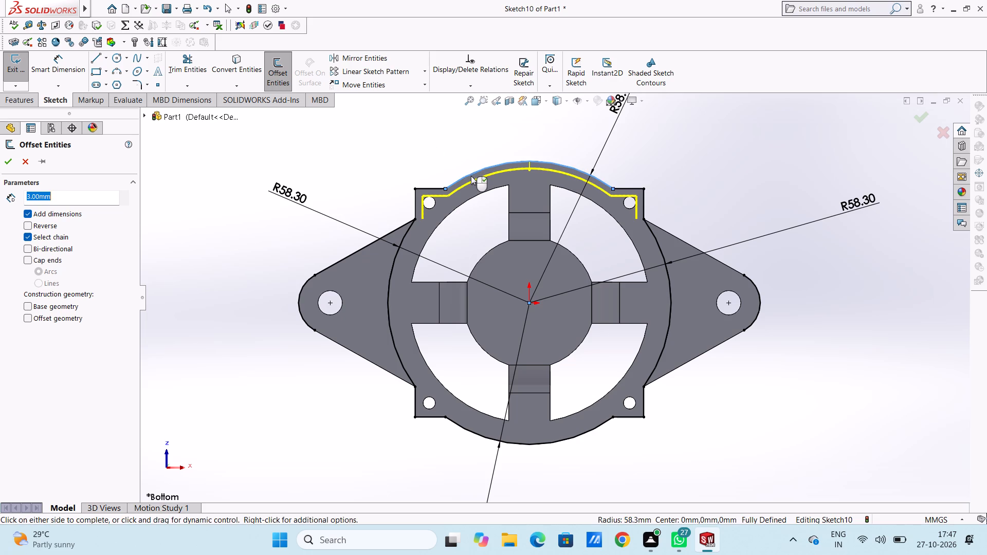
{"action": "left_click", "coordinate": [404, 236]}
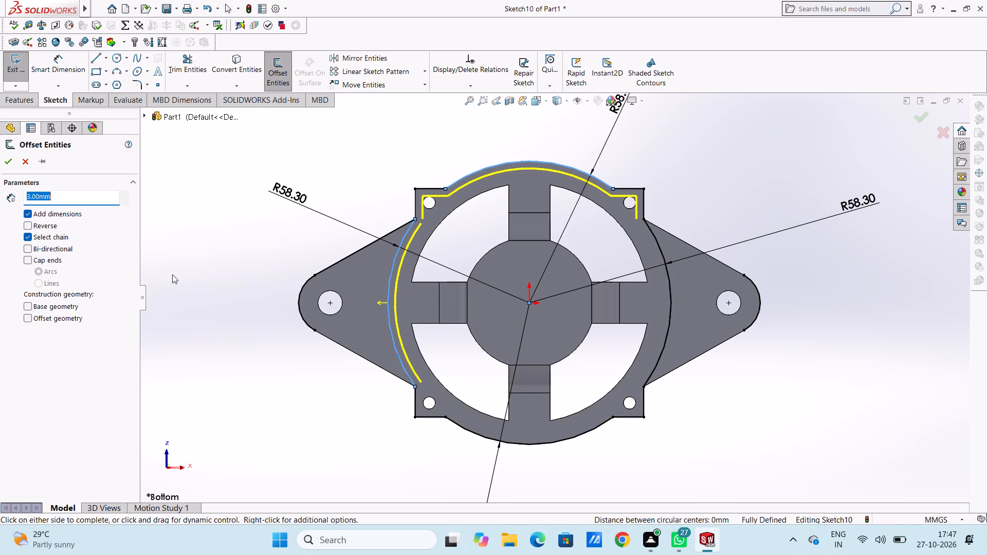
{"action": "key", "text": "2"}
{"action": "key", "text": "Return"}
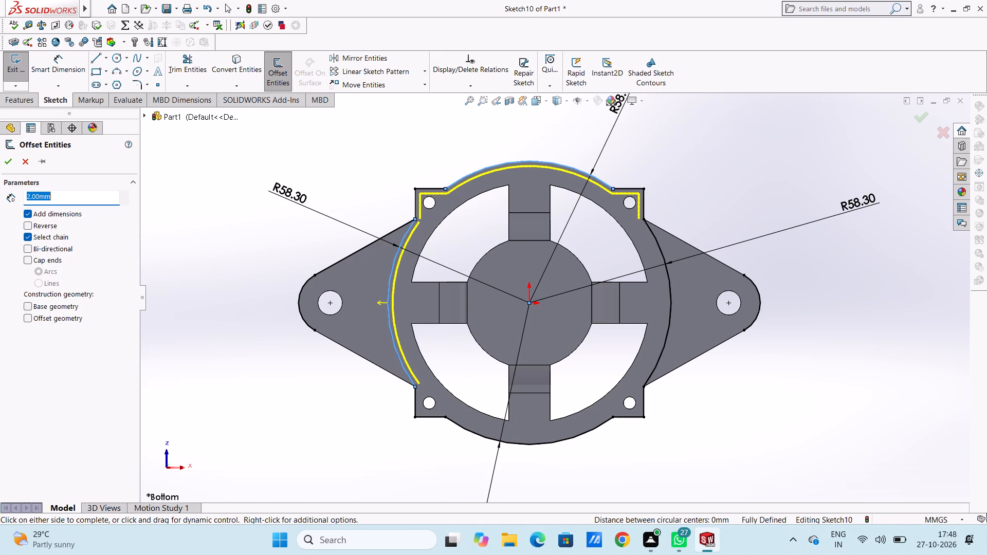
{"action": "left_click", "coordinate": [652, 234]}
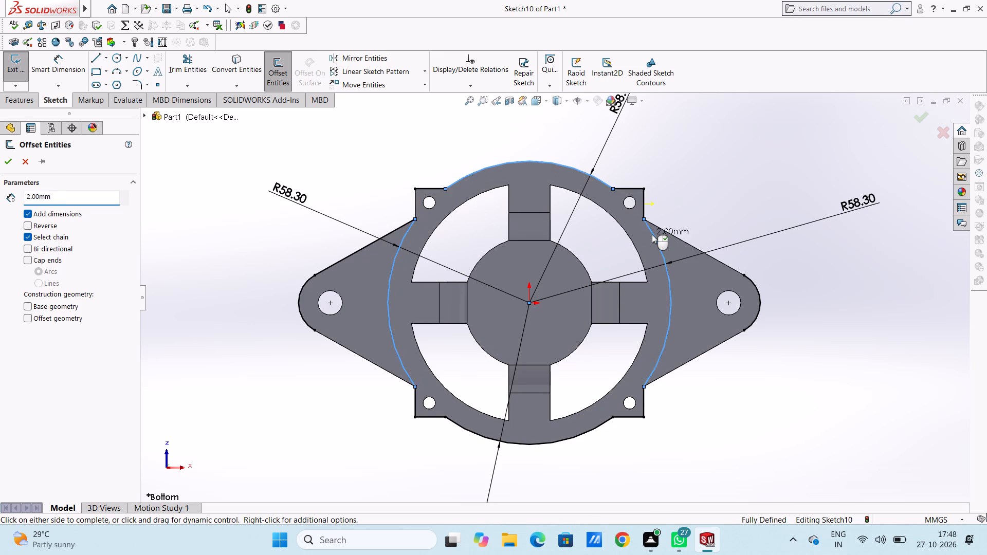
{"action": "left_click", "coordinate": [6, 164]}
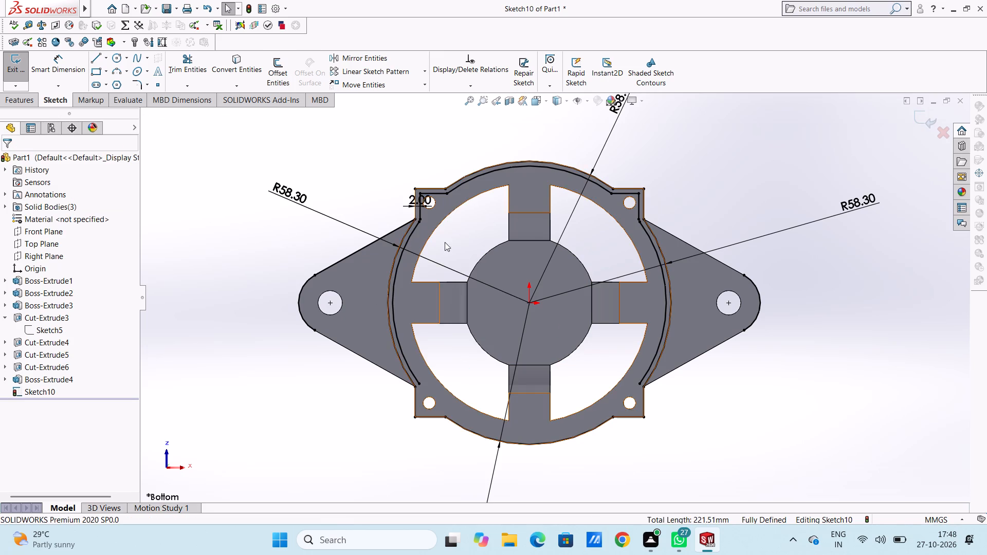
Extend the offset's vertical line and left arc to meet near the frame's upper-left corner tab.
{"action": "scroll", "coordinate": [462, 217], "scroll_direction": "down", "scroll_amount": 8}
{"action": "scroll", "coordinate": [425, 244], "scroll_direction": "down", "scroll_amount": 2}
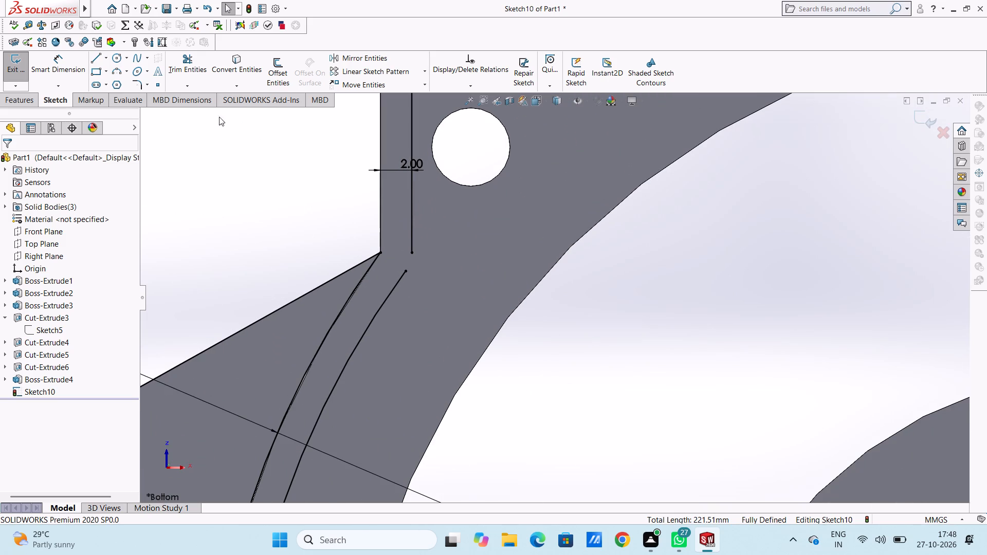
{"action": "left_click", "coordinate": [188, 82]}
{"action": "left_click", "coordinate": [195, 112]}
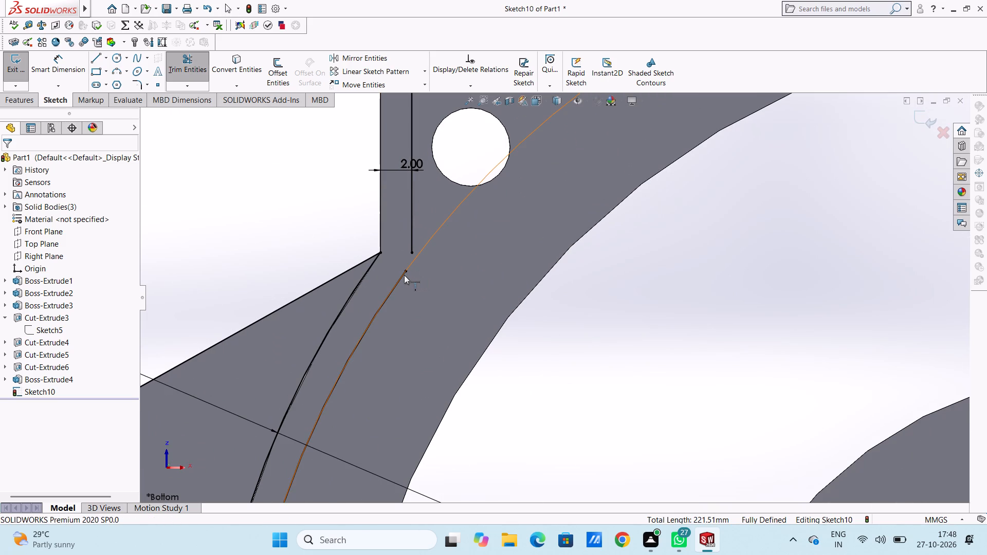
{"action": "left_click", "coordinate": [412, 250]}
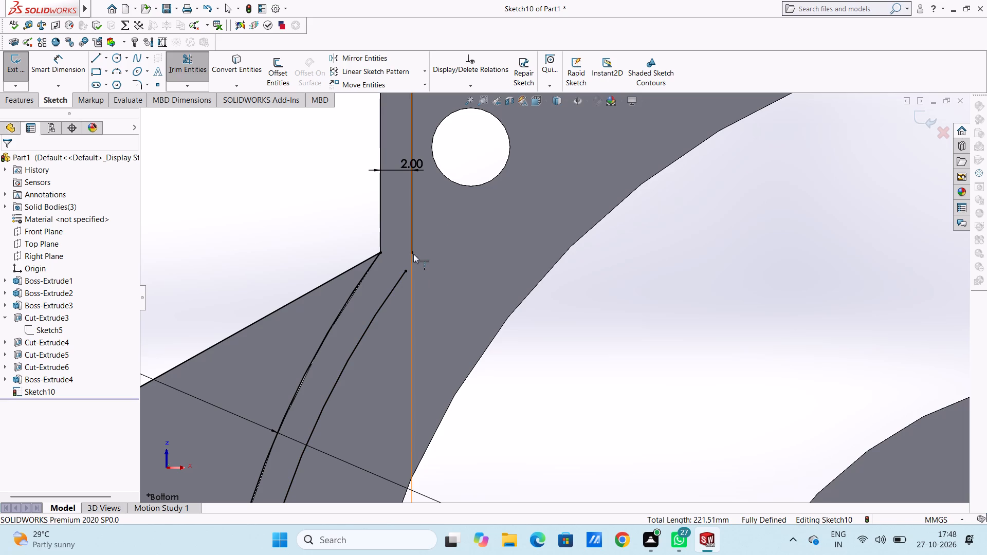
{"action": "left_click", "coordinate": [405, 271]}
Extend the offset's right arc and adjacent vertical line to meet near the frame's upper-right corner tab.
{"action": "scroll", "coordinate": [544, 270], "scroll_direction": "up", "scroll_amount": 4}
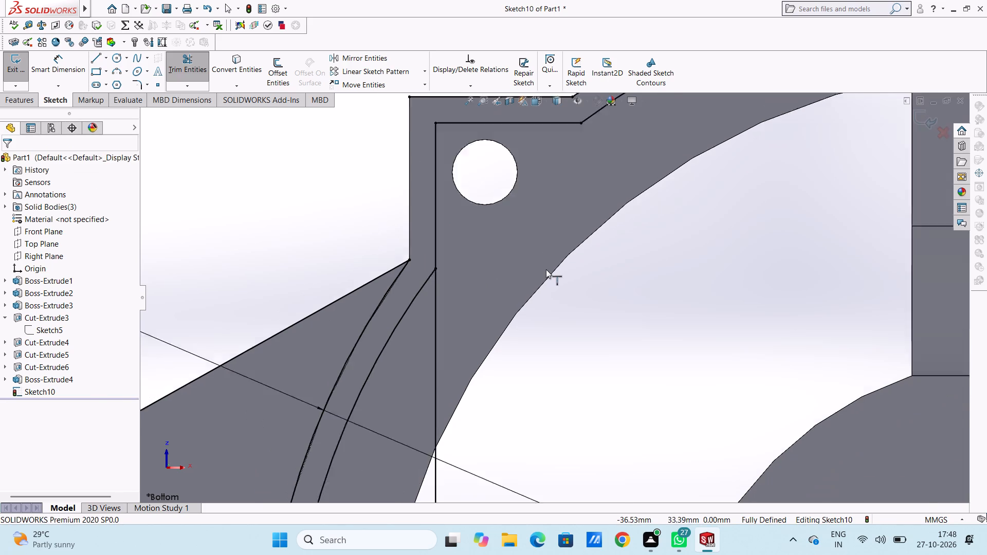
{"action": "scroll", "coordinate": [546, 269], "scroll_direction": "up", "scroll_amount": 10}
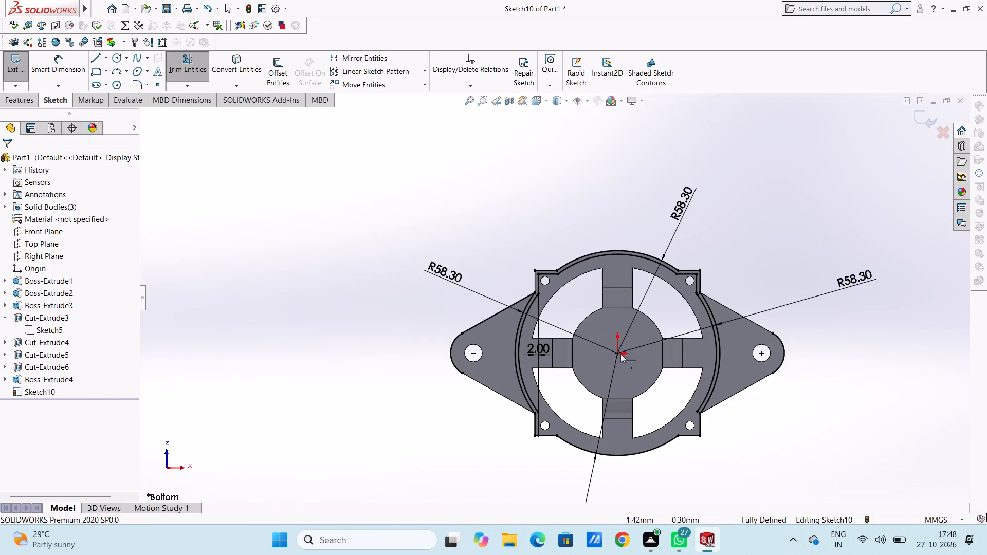
{"action": "scroll", "coordinate": [695, 287], "scroll_direction": "down", "scroll_amount": 9}
{"action": "scroll", "coordinate": [572, 336], "scroll_direction": "down", "scroll_amount": 1}
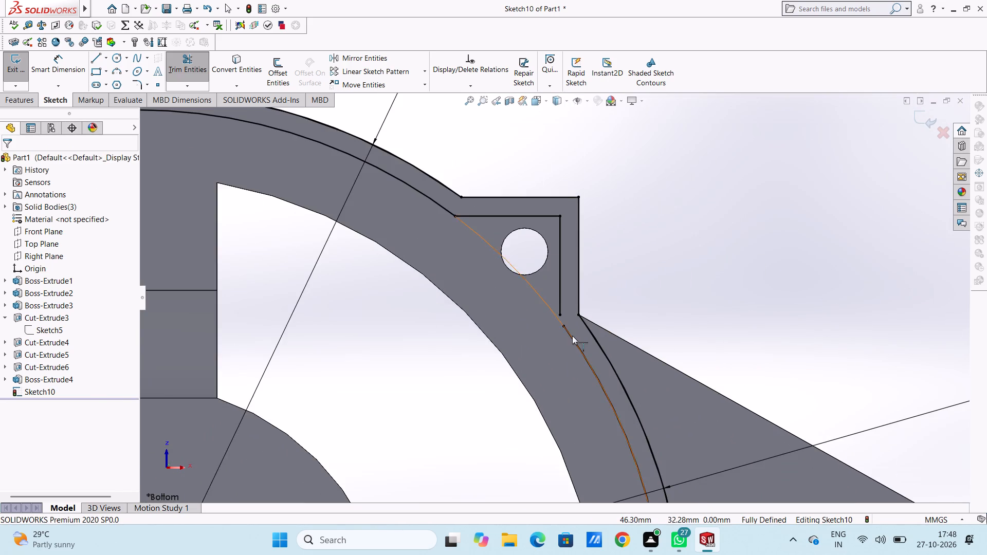
{"action": "scroll", "coordinate": [572, 336], "scroll_direction": "down", "scroll_amount": 2}
{"action": "left_click", "coordinate": [562, 327]}
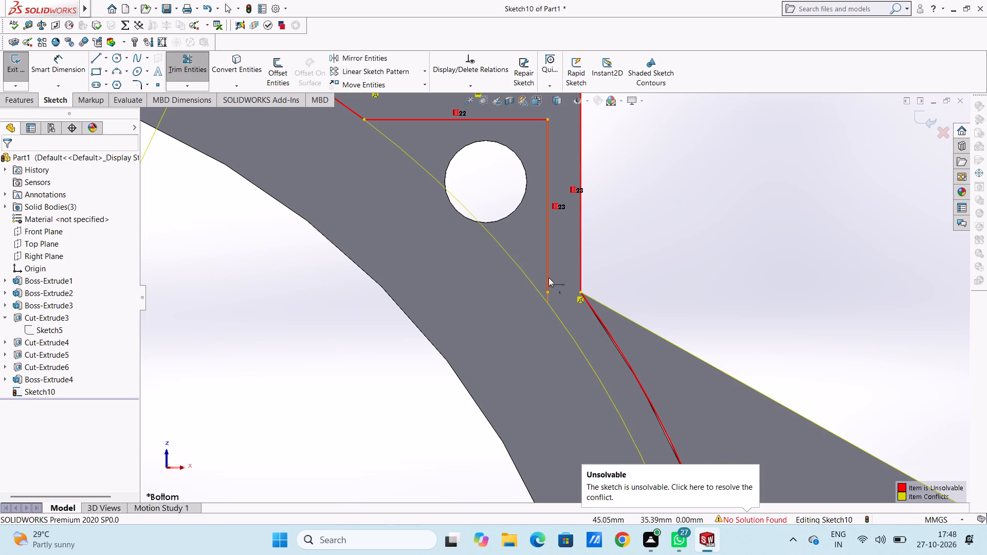
{"action": "left_click", "coordinate": [549, 280]}
{"action": "scroll", "coordinate": [514, 331], "scroll_direction": "up", "scroll_amount": 4}
{"action": "scroll", "coordinate": [406, 339], "scroll_direction": "up", "scroll_amount": 9}
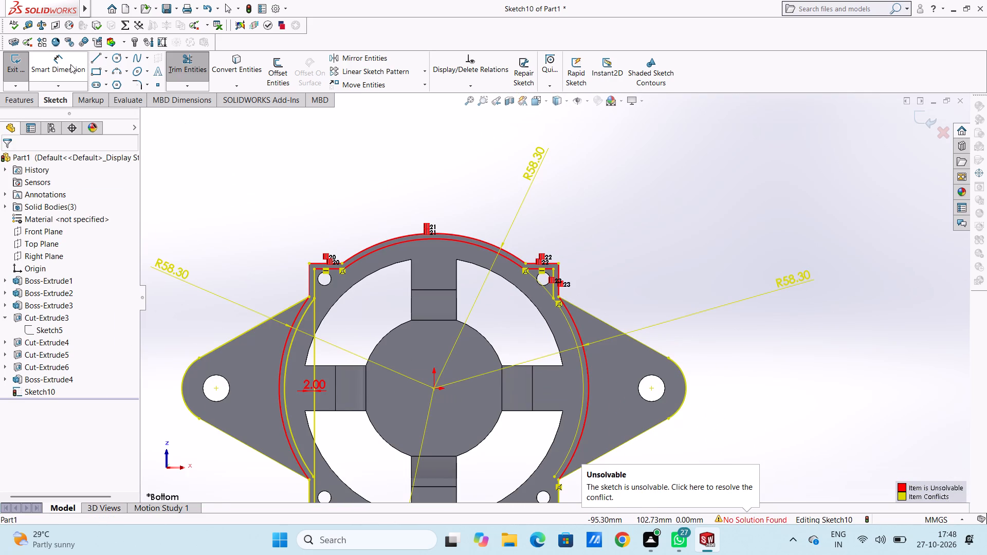
Trim the excess vertical offset line below the upper-left corner tab and the excess offset arc inside the upper-right tab.
{"action": "left_click", "coordinate": [192, 61]}
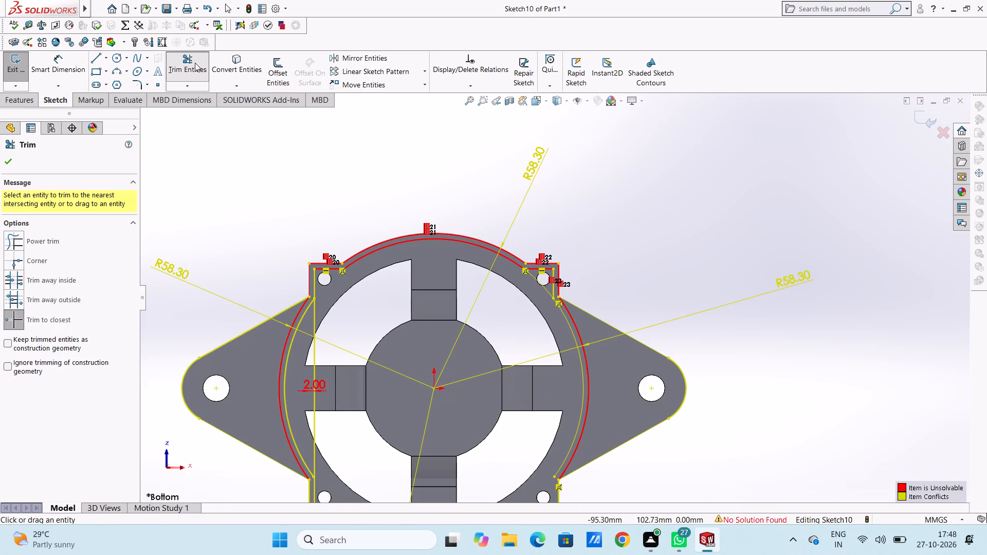
{"action": "left_click", "coordinate": [313, 312]}
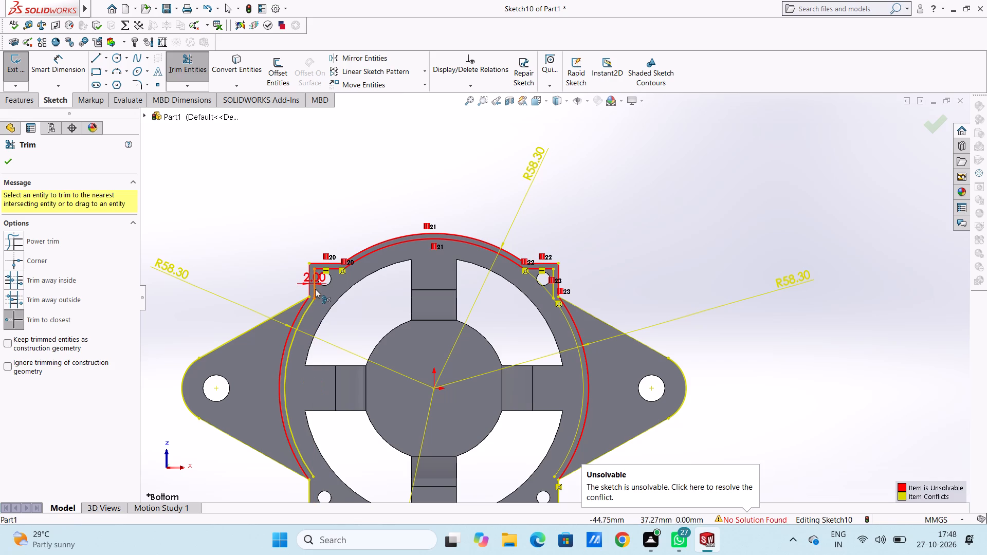
{"action": "scroll", "coordinate": [332, 300], "scroll_direction": "down", "scroll_amount": 2}
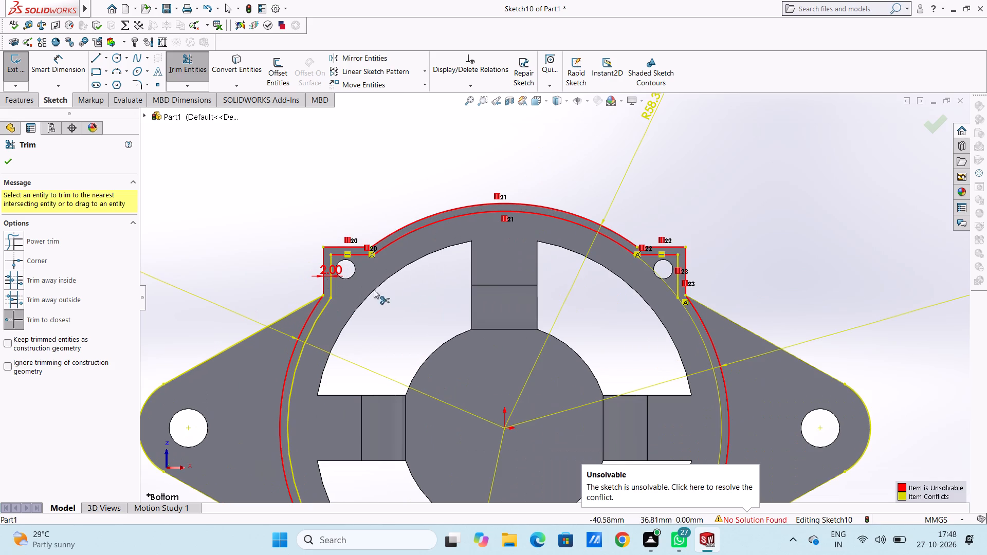
{"action": "left_click", "coordinate": [649, 267]}
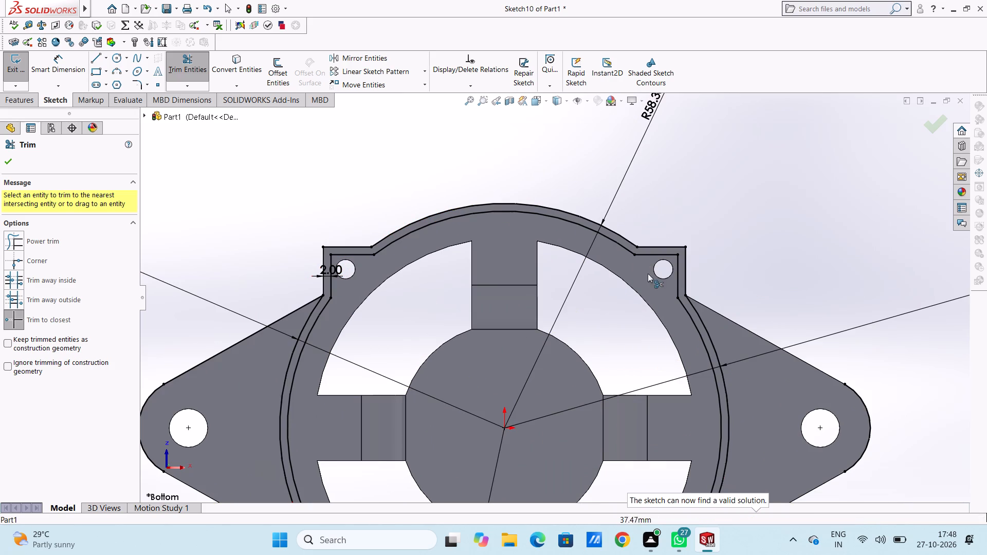
Examine the trimmed offset profile around the frame and its corner tabs, and finish trimming.
{"action": "scroll", "coordinate": [511, 333], "scroll_direction": "up", "scroll_amount": 3}
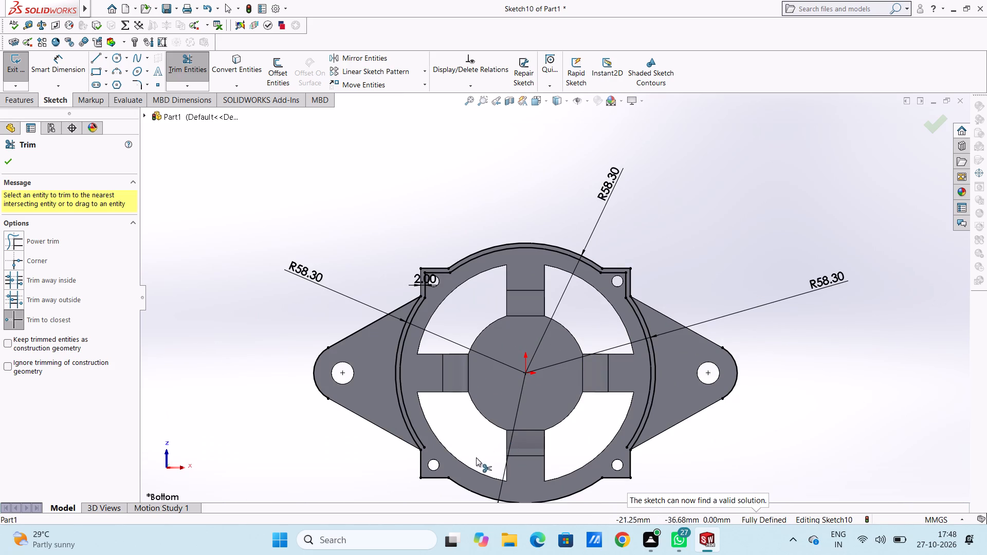
{"action": "scroll", "coordinate": [476, 458], "scroll_direction": "down", "scroll_amount": 3}
{"action": "scroll", "coordinate": [513, 314], "scroll_direction": "up", "scroll_amount": 3}
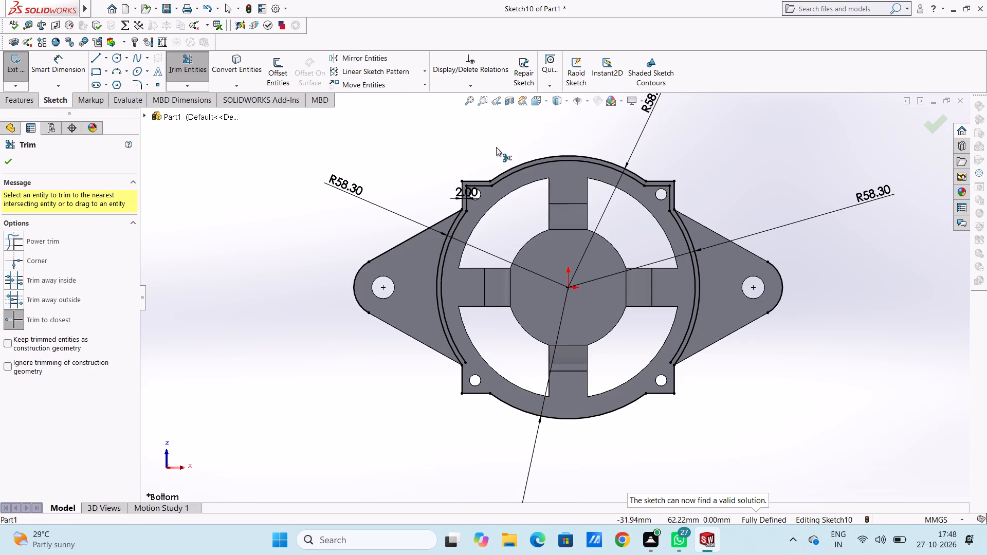
{"action": "scroll", "coordinate": [496, 147], "scroll_direction": "down", "scroll_amount": 4}
{"action": "scroll", "coordinate": [475, 274], "scroll_direction": "down", "scroll_amount": 4}
{"action": "scroll", "coordinate": [465, 380], "scroll_direction": "down", "scroll_amount": 4}
{"action": "scroll", "coordinate": [510, 324], "scroll_direction": "up", "scroll_amount": 2}
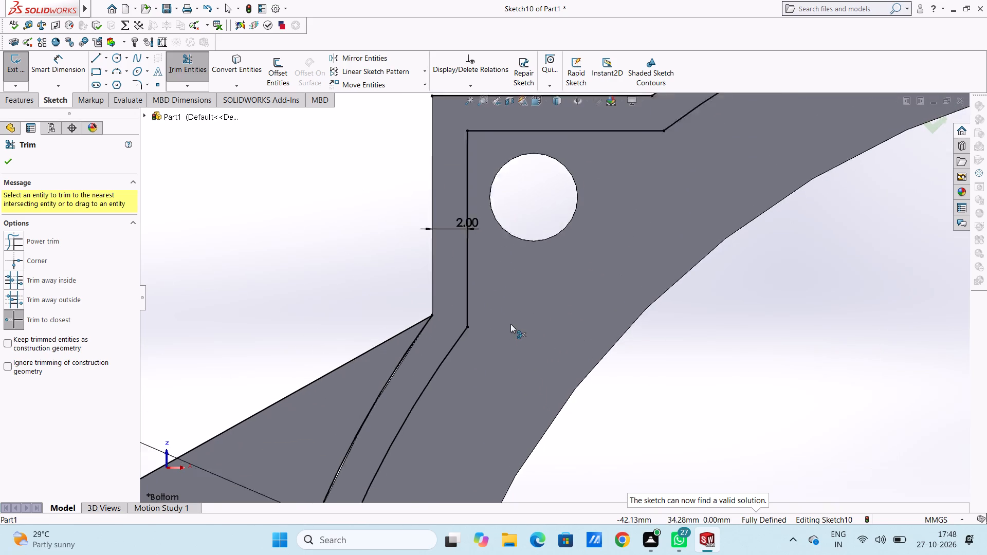
{"action": "scroll", "coordinate": [510, 324], "scroll_direction": "up", "scroll_amount": 12}
{"action": "scroll", "coordinate": [706, 388], "scroll_direction": "down", "scroll_amount": 4}
{"action": "scroll", "coordinate": [688, 380], "scroll_direction": "up", "scroll_amount": 1}
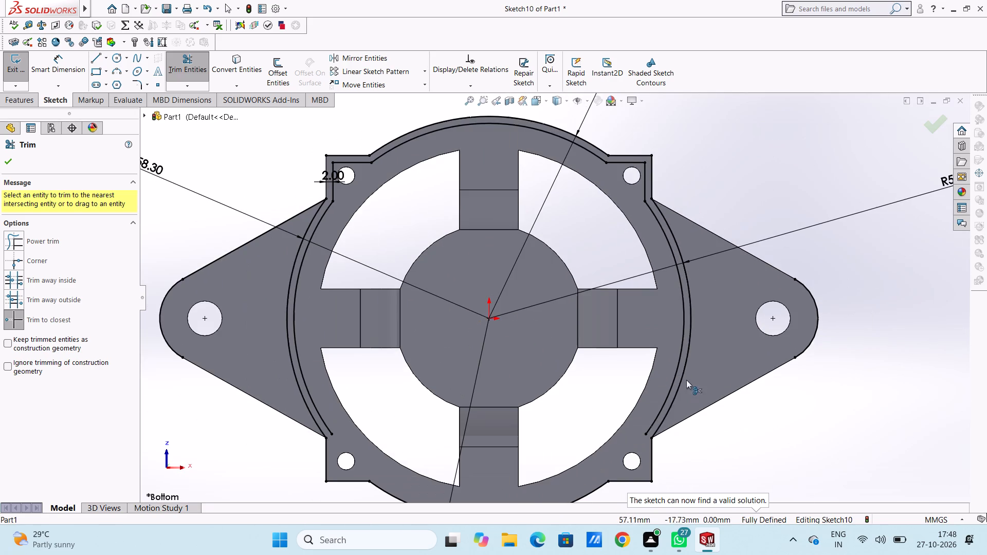
{"action": "scroll", "coordinate": [614, 402], "scroll_direction": "down", "scroll_amount": 1}
{"action": "scroll", "coordinate": [592, 408], "scroll_direction": "up", "scroll_amount": 4}
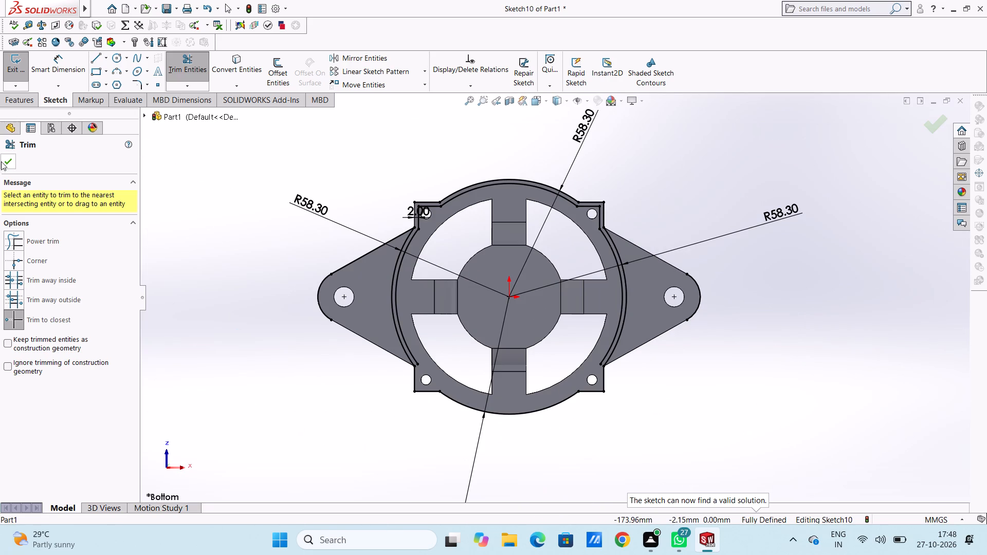
{"action": "left_click", "coordinate": [6, 161]}
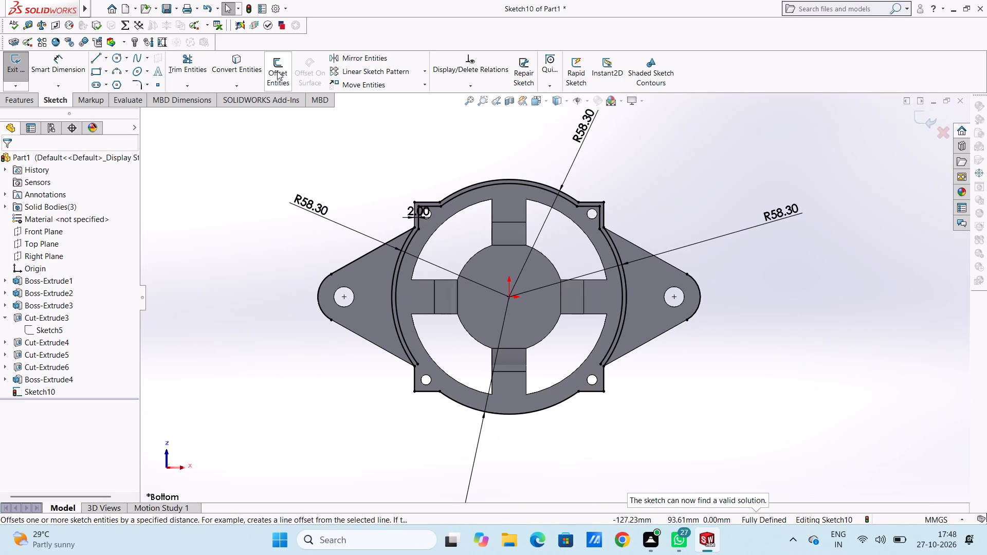
Offset the frame's lower outline chain inward by 2 mm, with the direction reversed and the dimension added.
{"action": "left_click", "coordinate": [275, 78]}
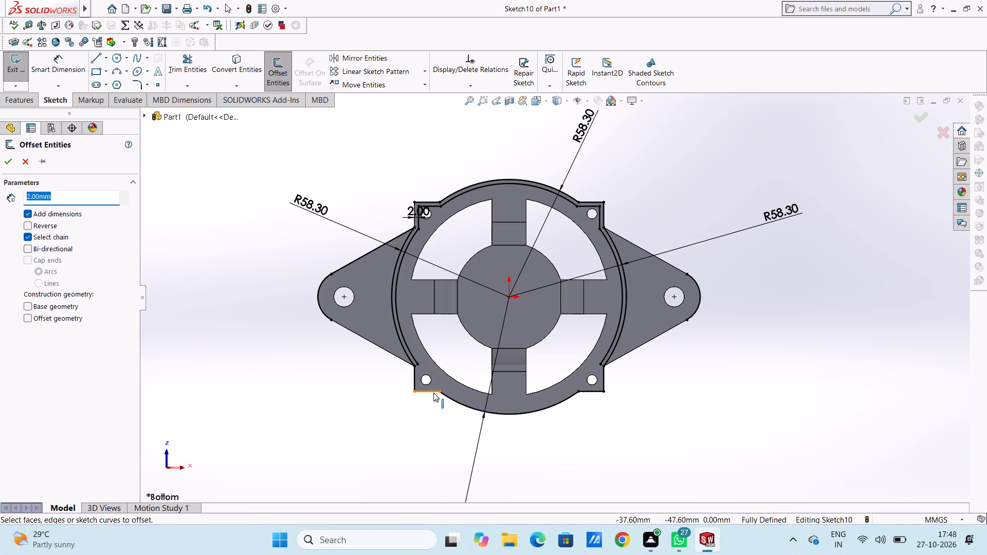
{"action": "left_click", "coordinate": [415, 379]}
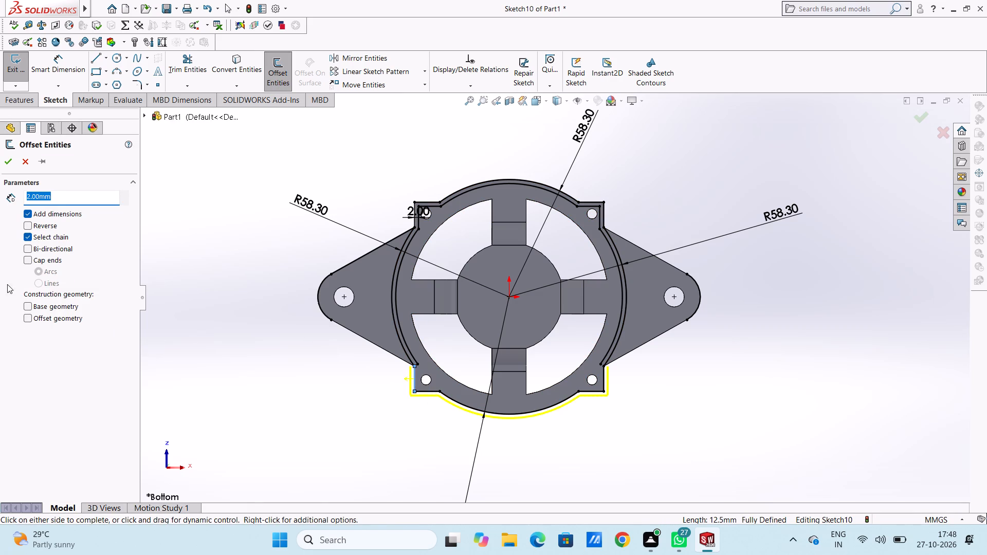
{"action": "left_click", "coordinate": [27, 228]}
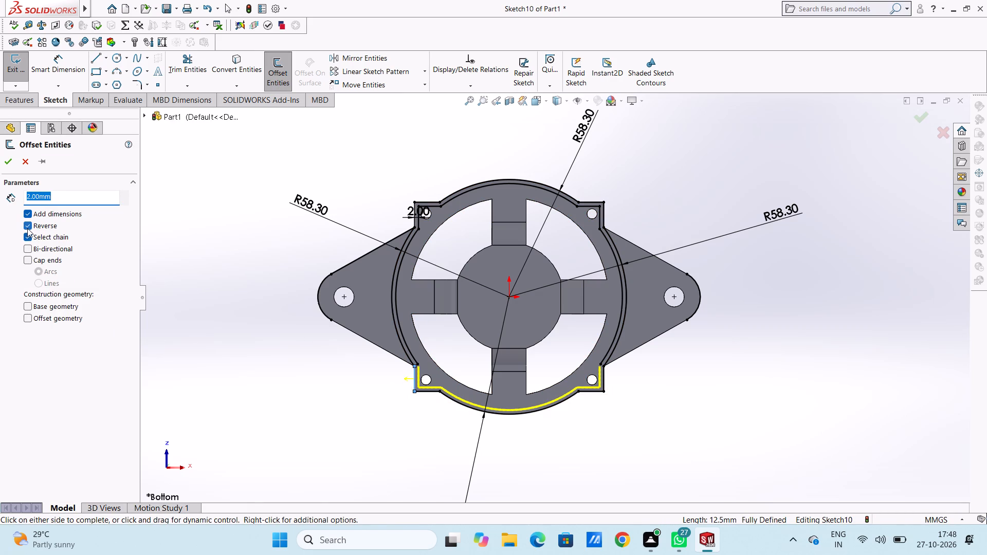
{"action": "left_click", "coordinate": [10, 160]}
{"action": "left_click", "coordinate": [197, 227]}
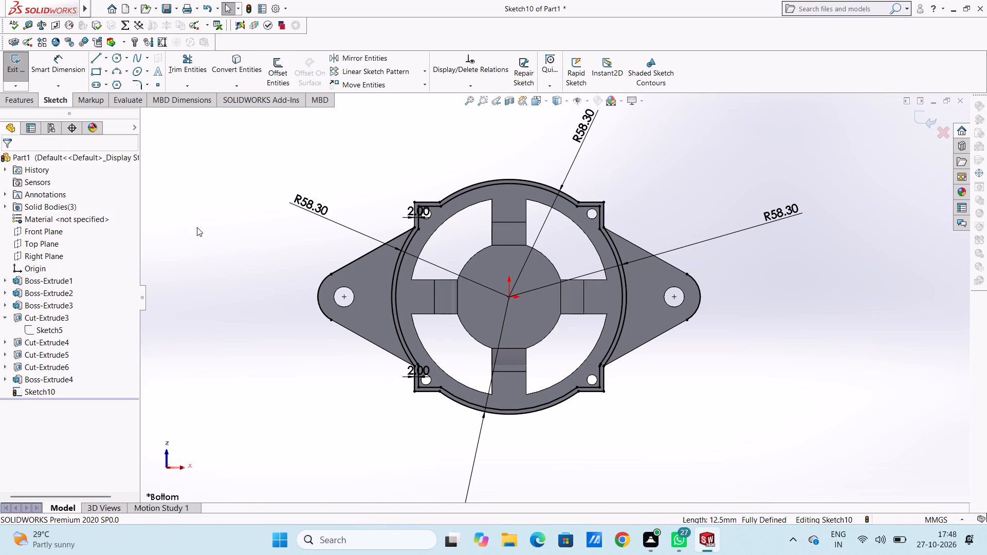
Extend the left and right offset arcs and the adjacent vertical offset lines to meet near the frame's lower corner tabs.
{"action": "scroll", "coordinate": [566, 376], "scroll_direction": "down", "scroll_amount": 4}
{"action": "scroll", "coordinate": [334, 355], "scroll_direction": "down", "scroll_amount": 3}
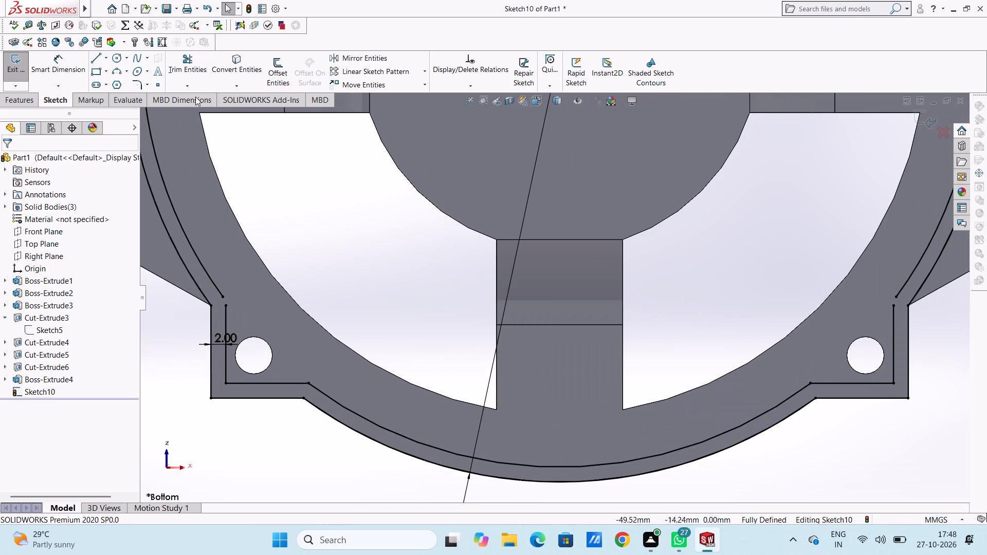
{"action": "left_click", "coordinate": [192, 85]}
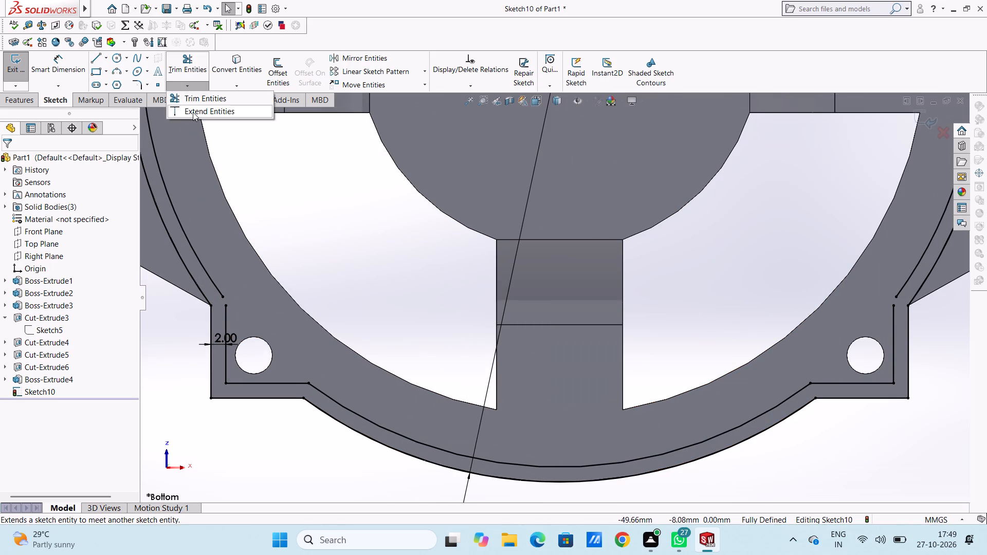
{"action": "left_click", "coordinate": [192, 109]}
{"action": "left_click", "coordinate": [217, 290]}
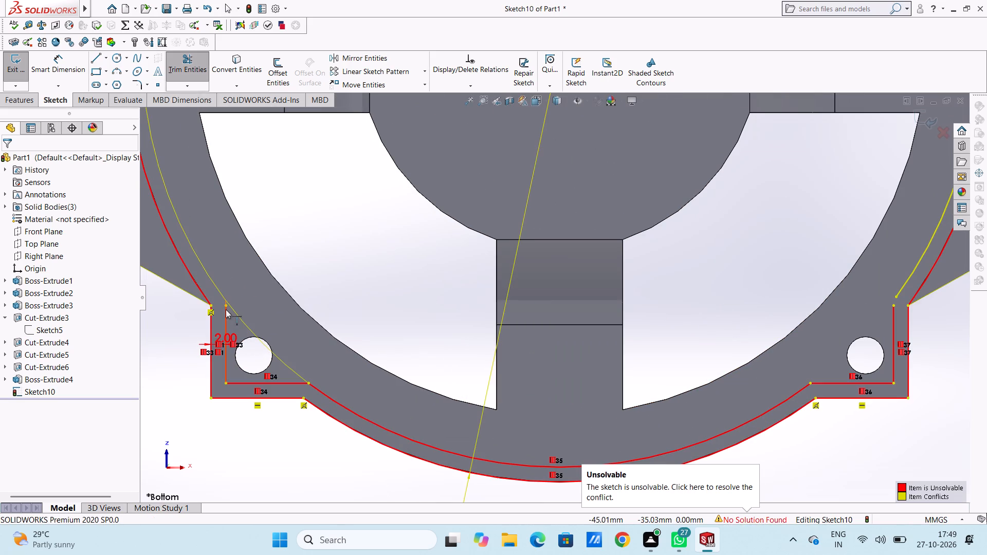
{"action": "left_click", "coordinate": [226, 309]}
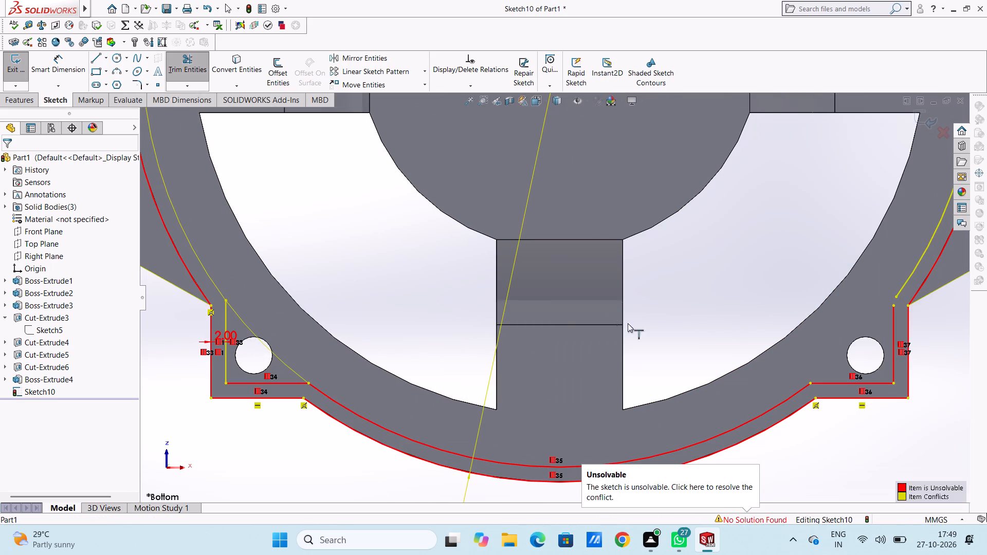
{"action": "left_click", "coordinate": [895, 316]}
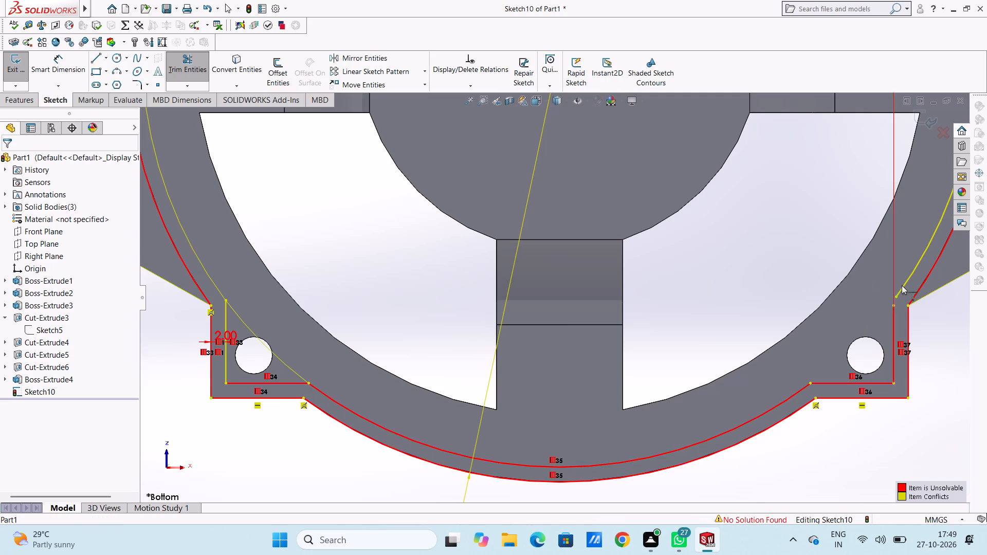
{"action": "left_click", "coordinate": [904, 287]}
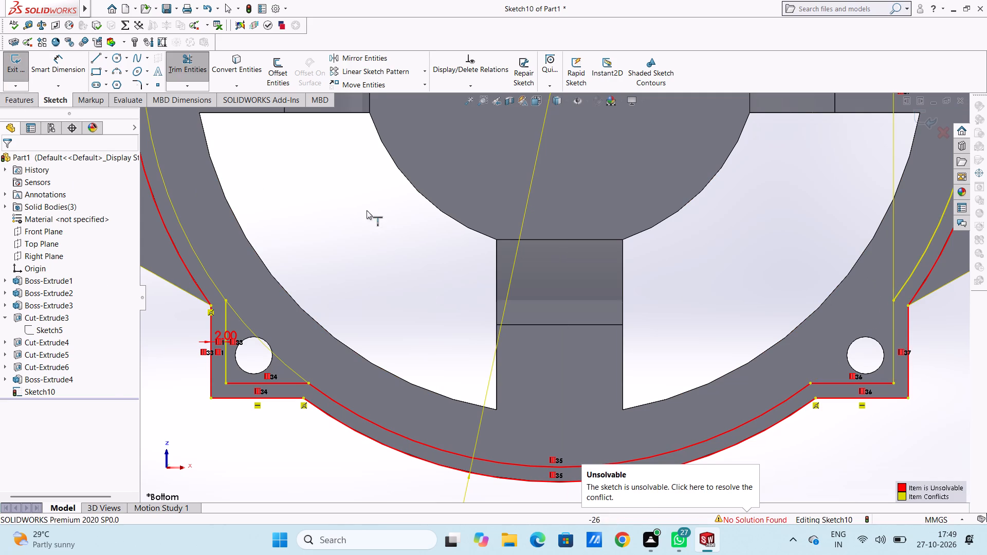
{"action": "left_click", "coordinate": [319, 246]}
Trim the excess offset arc across the lower-left corner tab and the excess vertical line above the lower-right tab.
{"action": "left_click", "coordinate": [180, 61]}
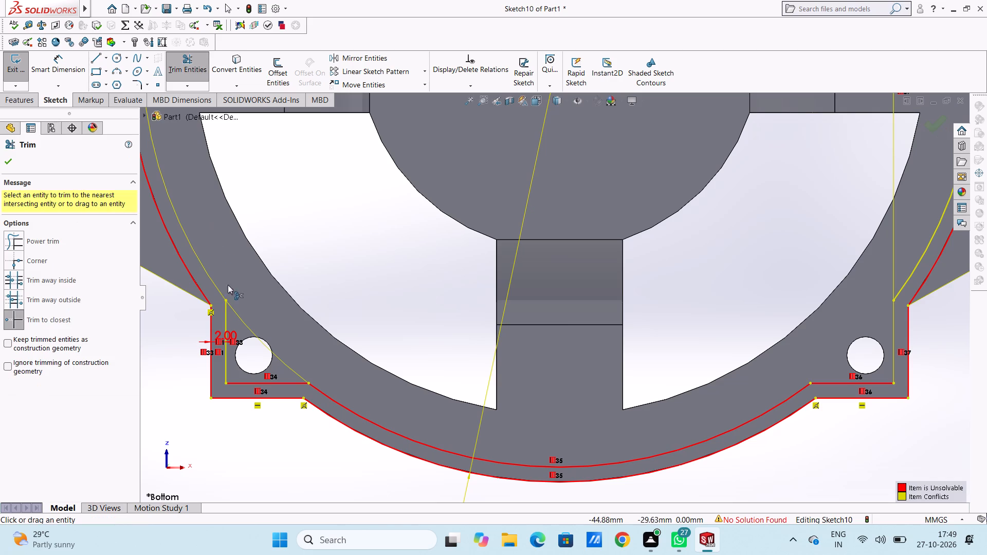
{"action": "left_click", "coordinate": [234, 313]}
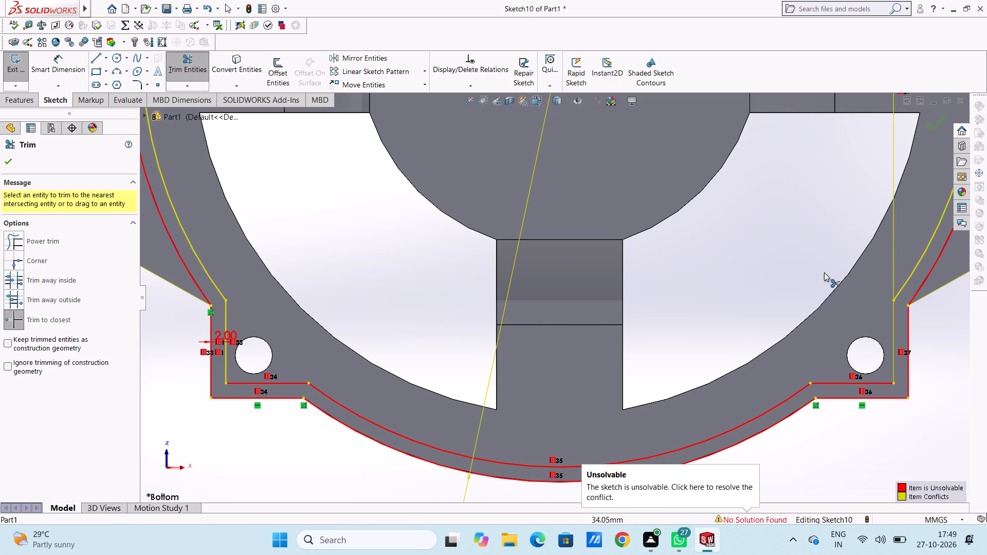
{"action": "left_click", "coordinate": [891, 268]}
Examine the whole inner offset profile around the frame, and finish trimming.
{"action": "scroll", "coordinate": [784, 275], "scroll_direction": "up", "scroll_amount": 6}
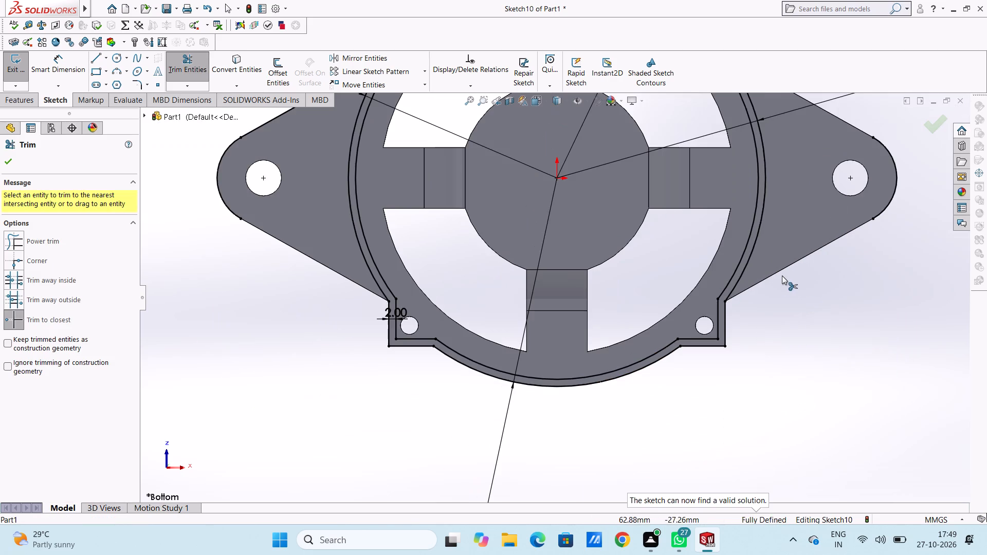
{"action": "scroll", "coordinate": [639, 254], "scroll_direction": "up", "scroll_amount": 2}
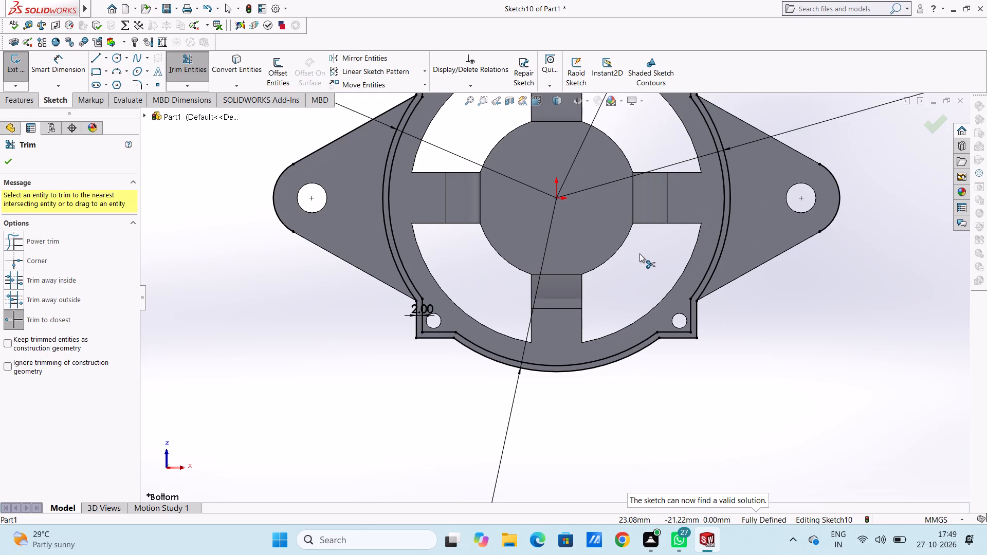
{"action": "scroll", "coordinate": [588, 175], "scroll_direction": "up", "scroll_amount": 3}
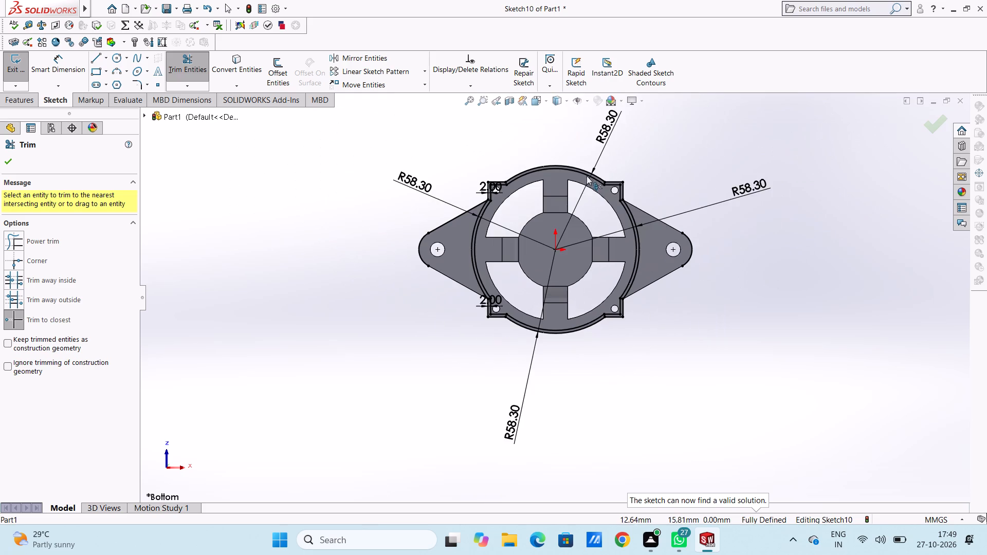
{"action": "scroll", "coordinate": [582, 195], "scroll_direction": "down", "scroll_amount": 3}
{"action": "scroll", "coordinate": [541, 336], "scroll_direction": "down", "scroll_amount": 4}
{"action": "scroll", "coordinate": [533, 344], "scroll_direction": "up", "scroll_amount": 4}
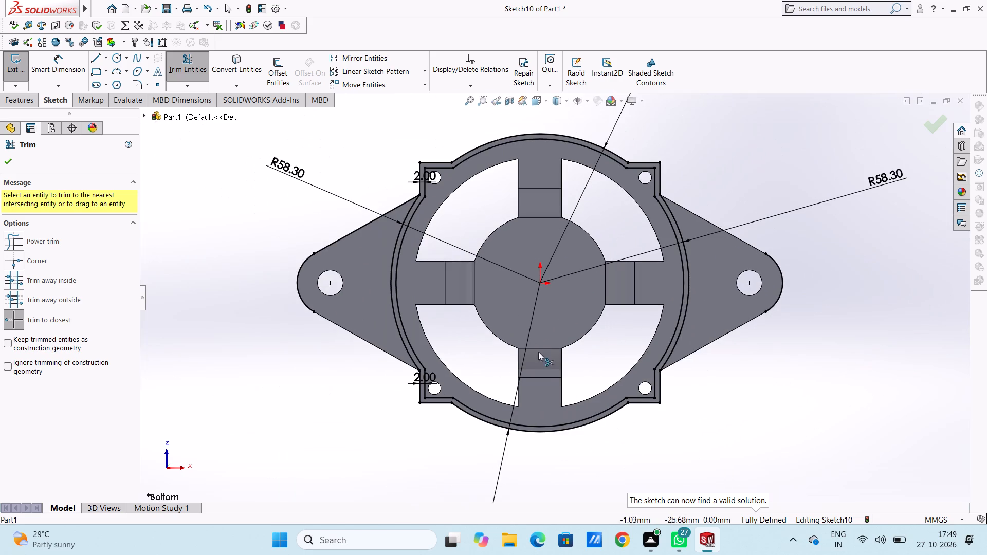
{"action": "scroll", "coordinate": [557, 417], "scroll_direction": "down", "scroll_amount": 2}
{"action": "scroll", "coordinate": [452, 335], "scroll_direction": "up", "scroll_amount": 3}
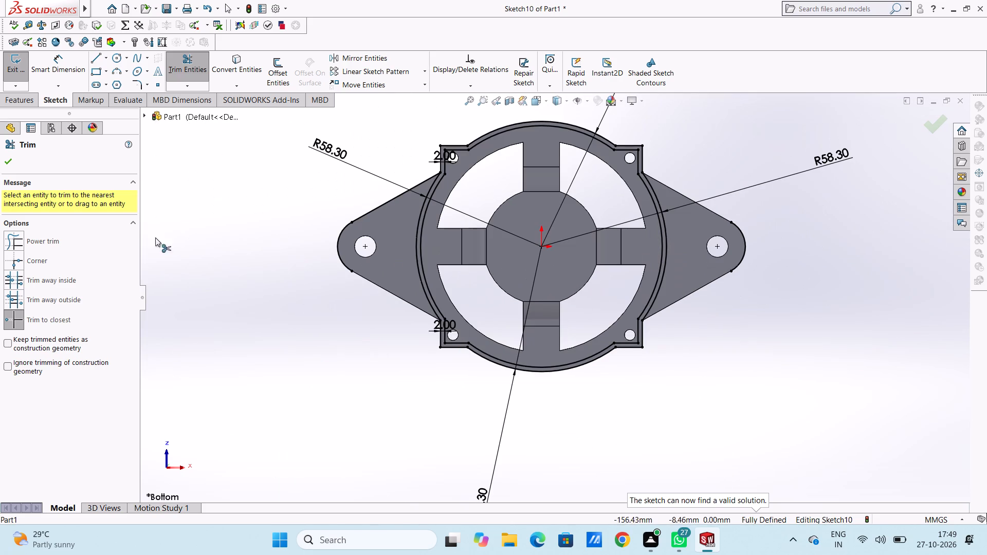
{"action": "left_click", "coordinate": [9, 159]}
{"action": "left_click", "coordinate": [209, 221]}
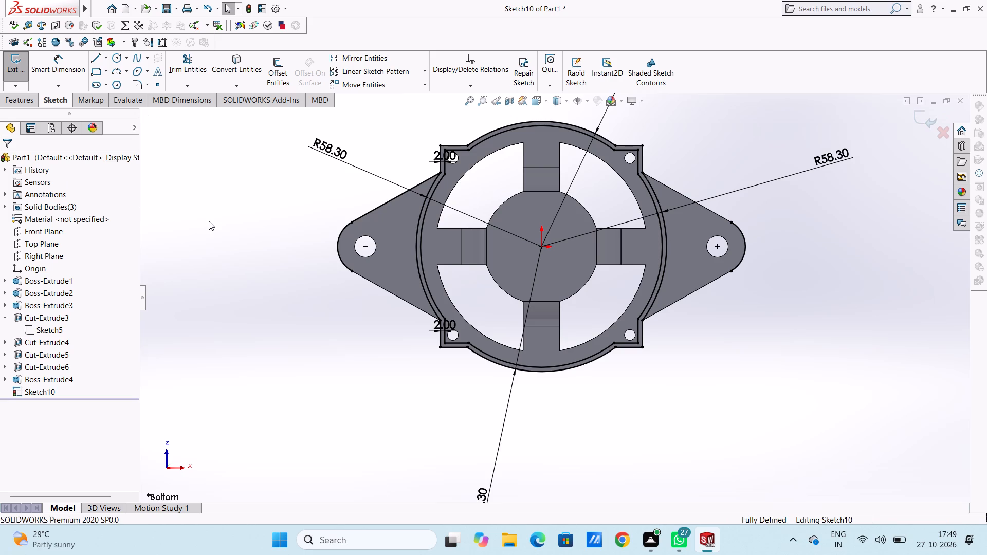
Move the upper-left tab's 2 mm offset dimension clear of the geometry, above the frame outline.
{"action": "scroll", "coordinate": [625, 154], "scroll_direction": "down", "scroll_amount": 1}
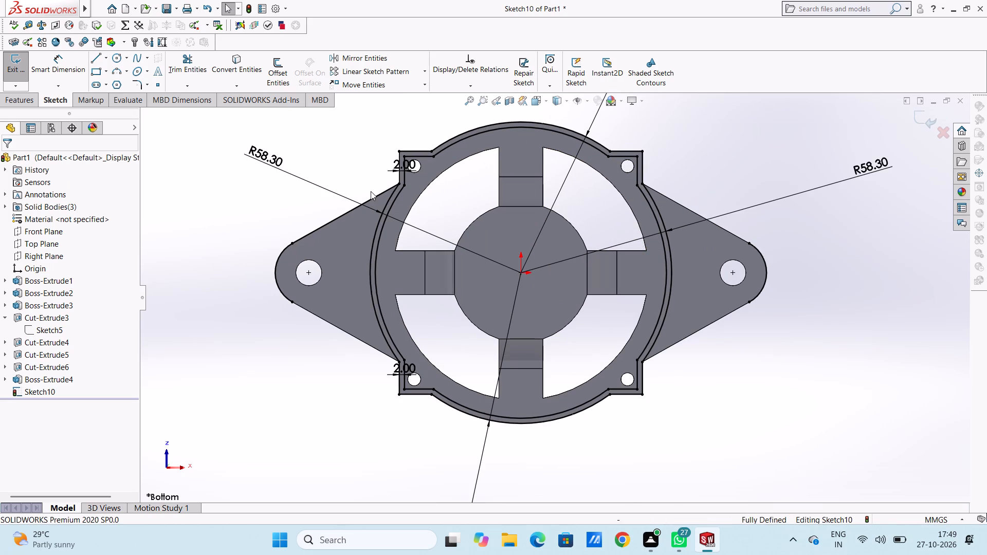
{"action": "left_click_drag", "start_coordinate": [395, 169], "coordinate": [339, 125]}
{"action": "left_click", "coordinate": [361, 155]}
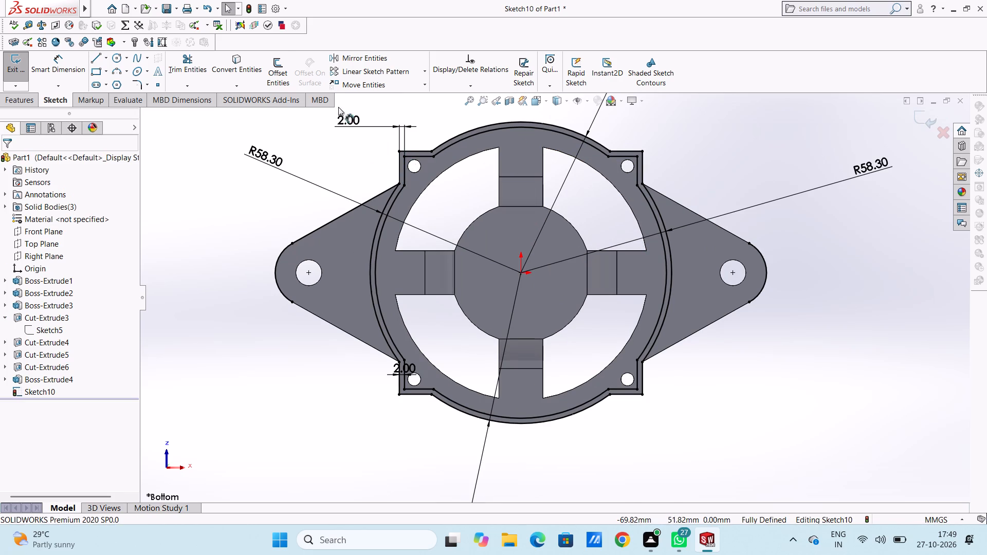
Offset the outline chains of both side lugs inward by 2 mm, with the dimension added.
{"action": "left_click", "coordinate": [274, 63]}
{"action": "left_click", "coordinate": [338, 220]}
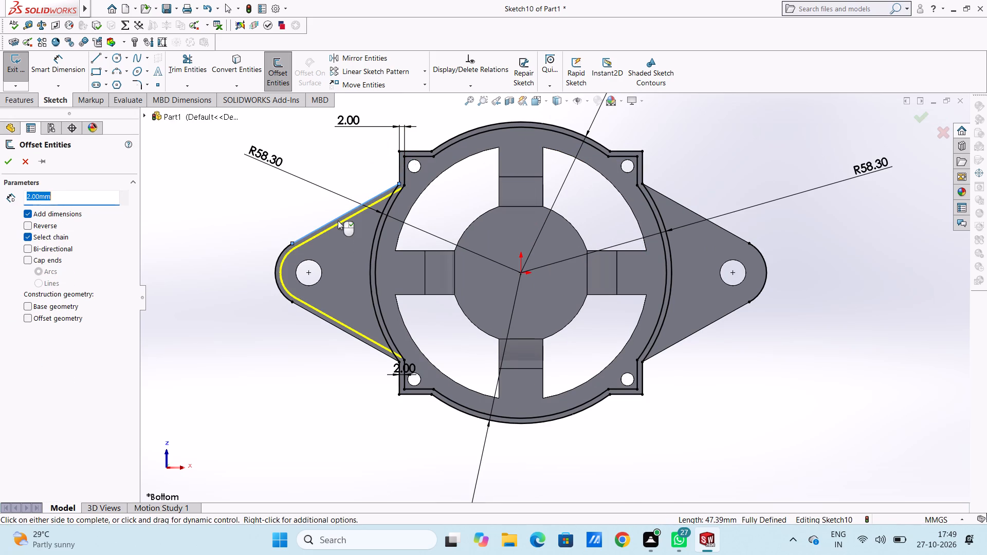
{"action": "left_click", "coordinate": [728, 233]}
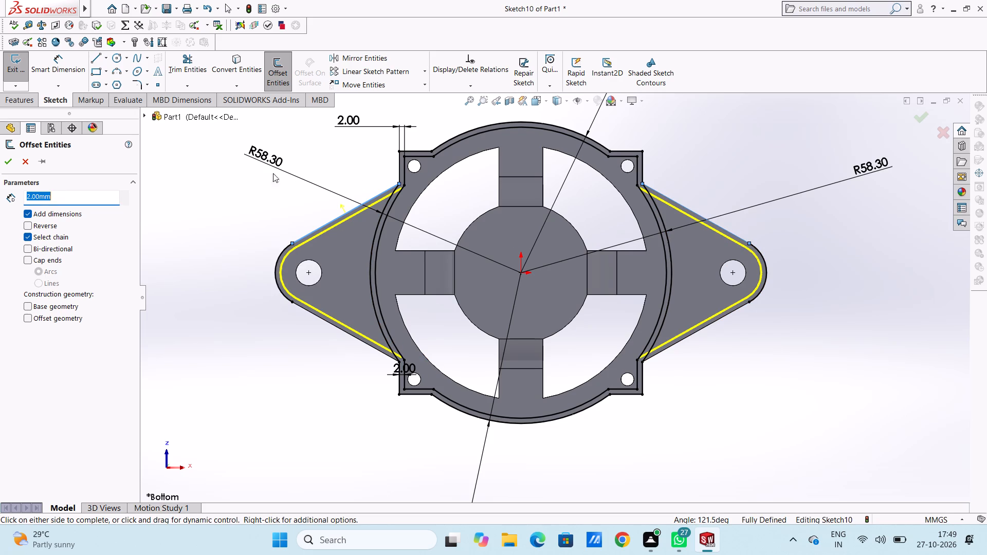
{"action": "left_click", "coordinate": [6, 162]}
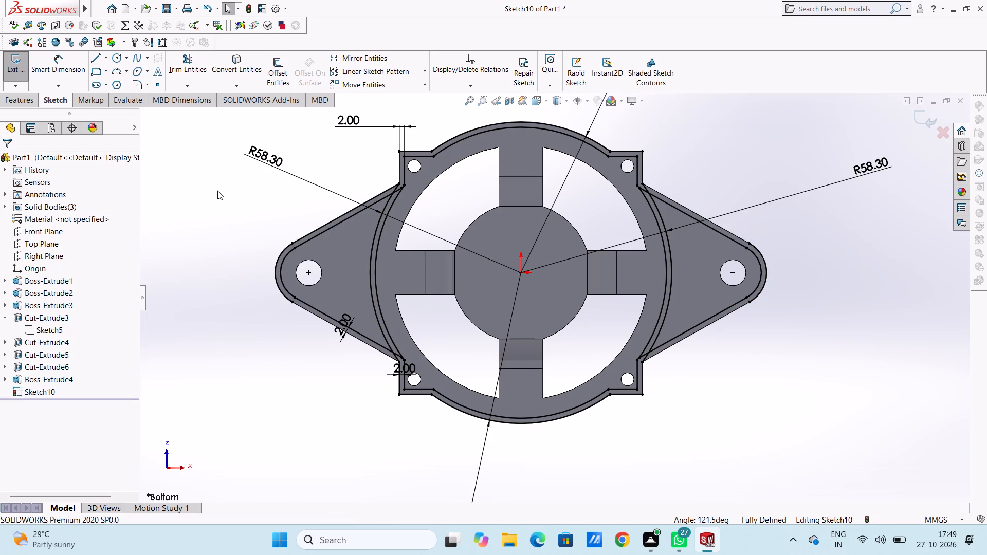
Trim the two ends of the left lug's 2 mm offset profile that overshoot the outer frame arc.
{"action": "scroll", "coordinate": [435, 202], "scroll_direction": "down", "scroll_amount": 8}
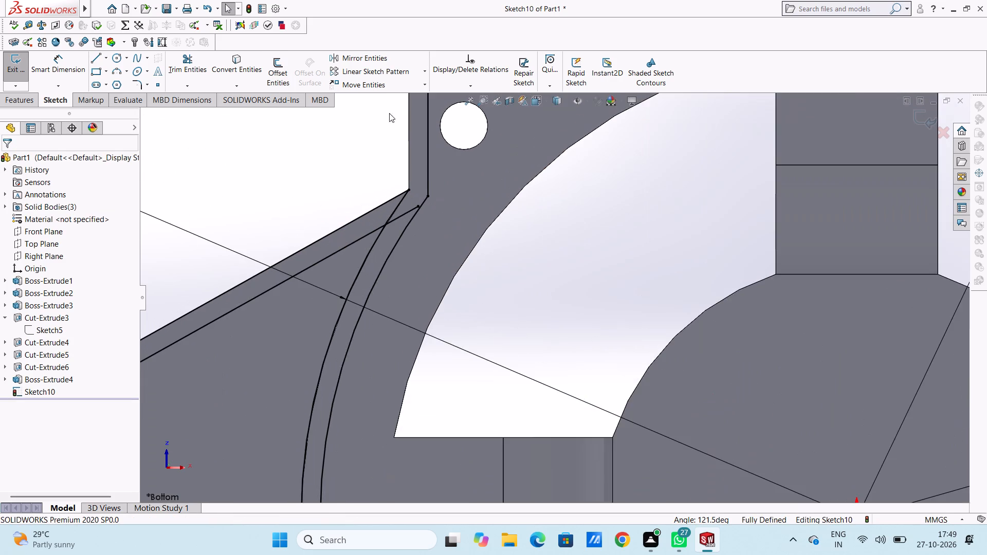
{"action": "left_click", "coordinate": [184, 64]}
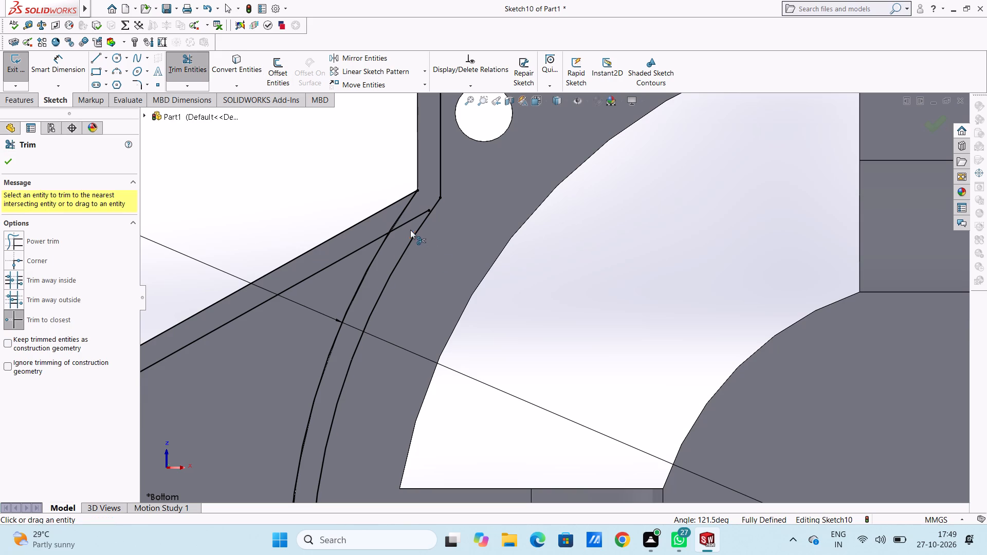
{"action": "left_click", "coordinate": [404, 225]}
{"action": "scroll", "coordinate": [452, 256], "scroll_direction": "up", "scroll_amount": 4}
{"action": "scroll", "coordinate": [501, 312], "scroll_direction": "up", "scroll_amount": 4}
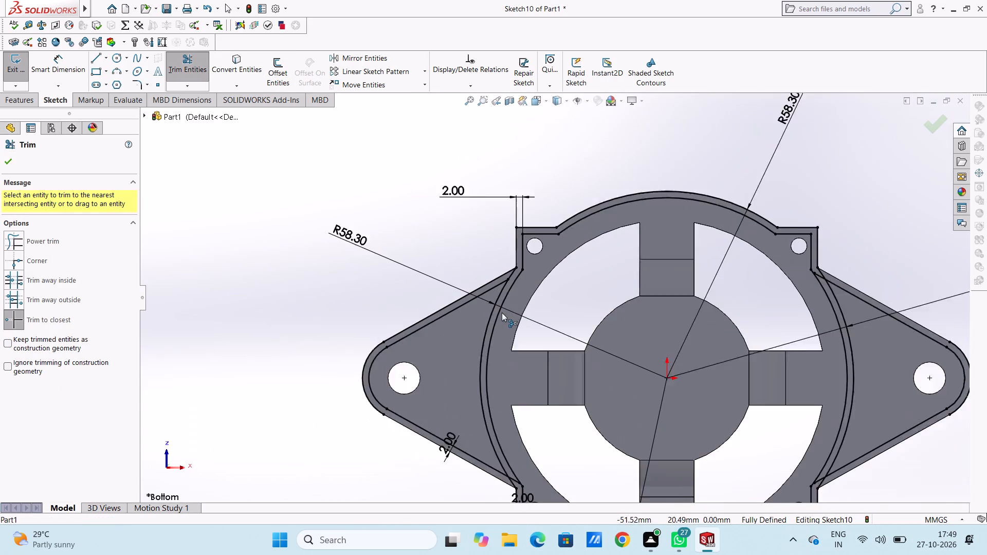
{"action": "scroll", "coordinate": [573, 459], "scroll_direction": "up", "scroll_amount": 4}
{"action": "scroll", "coordinate": [581, 433], "scroll_direction": "down", "scroll_amount": 4}
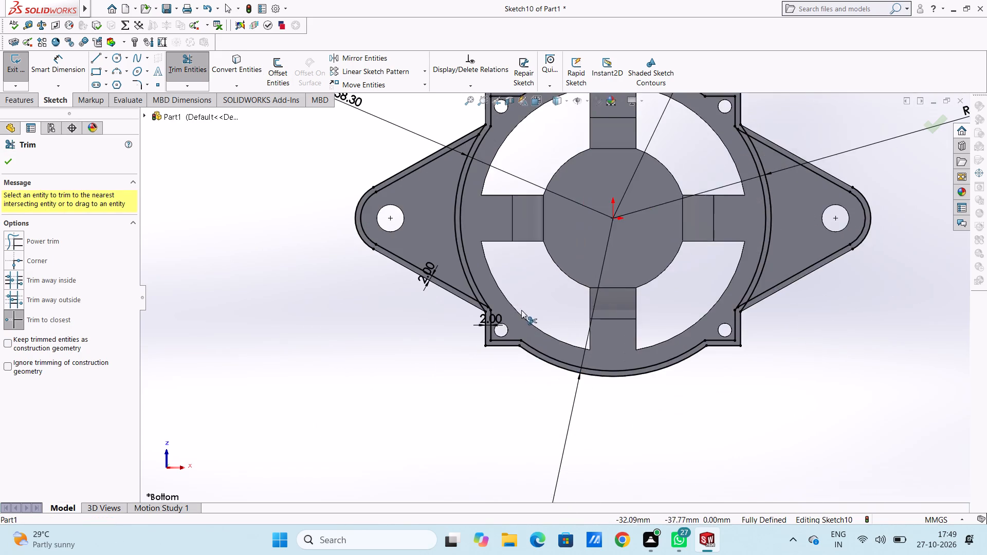
{"action": "scroll", "coordinate": [514, 301], "scroll_direction": "down", "scroll_amount": 7}
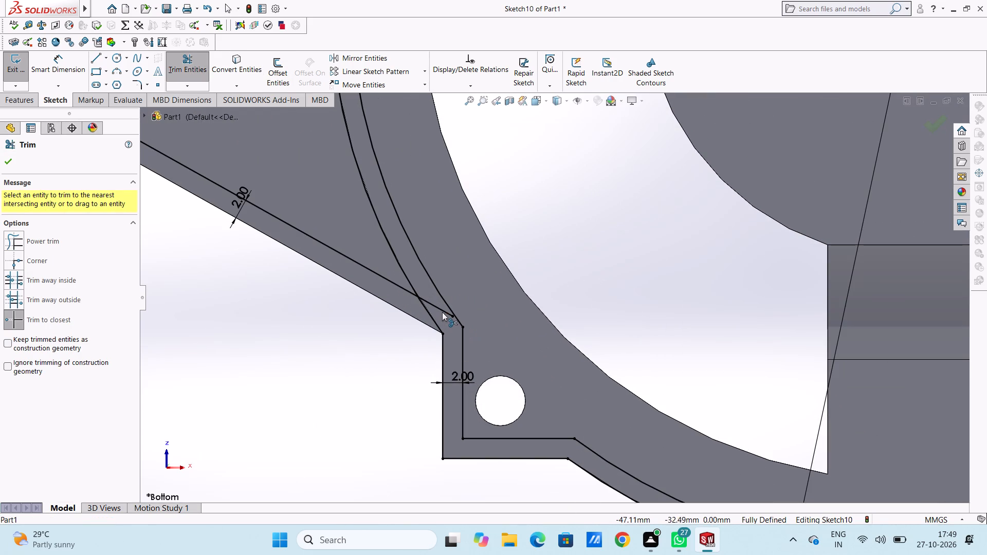
{"action": "left_click", "coordinate": [442, 311]}
{"action": "scroll", "coordinate": [442, 311], "scroll_direction": "up", "scroll_amount": 11}
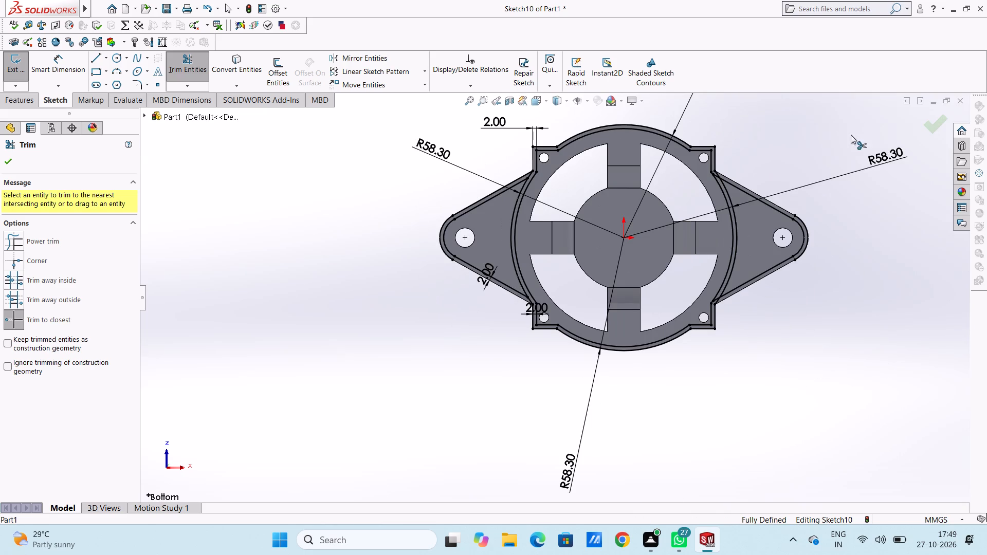
Trim the two ends of the right lug's offset profile that overshoot the outer frame arc, and finish trimming.
{"action": "scroll", "coordinate": [760, 243], "scroll_direction": "down", "scroll_amount": 3}
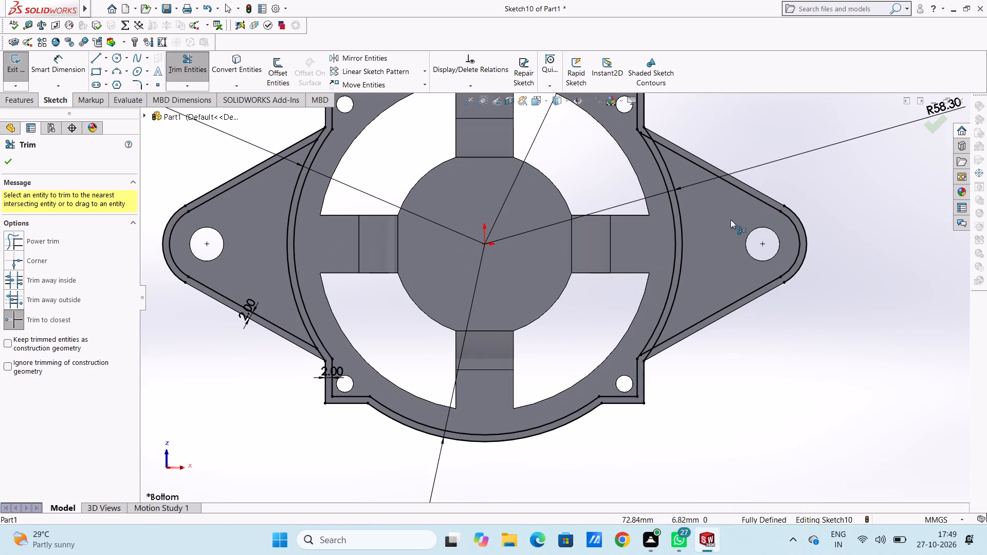
{"action": "left_click", "coordinate": [644, 134]}
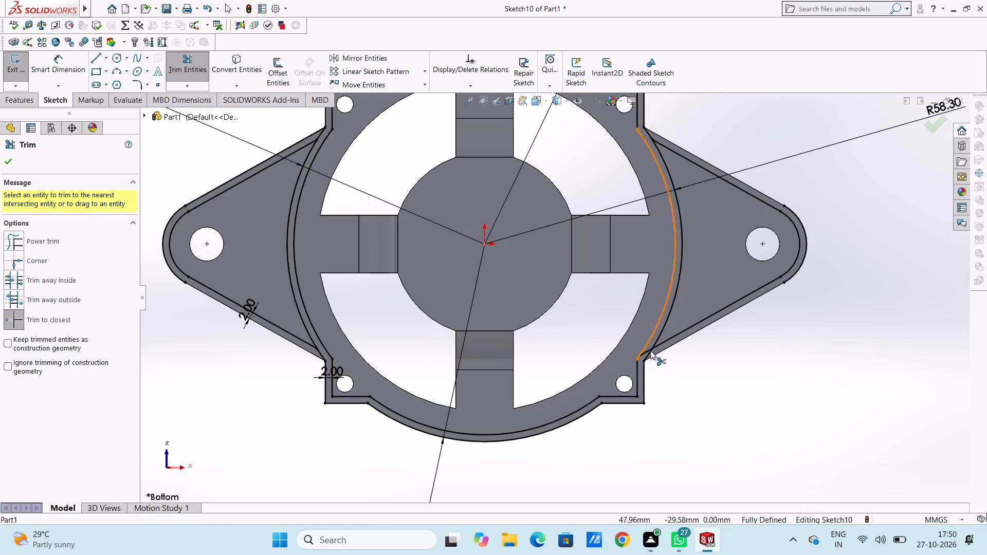
{"action": "left_click", "coordinate": [648, 352]}
{"action": "scroll", "coordinate": [648, 350], "scroll_direction": "up", "scroll_amount": 5}
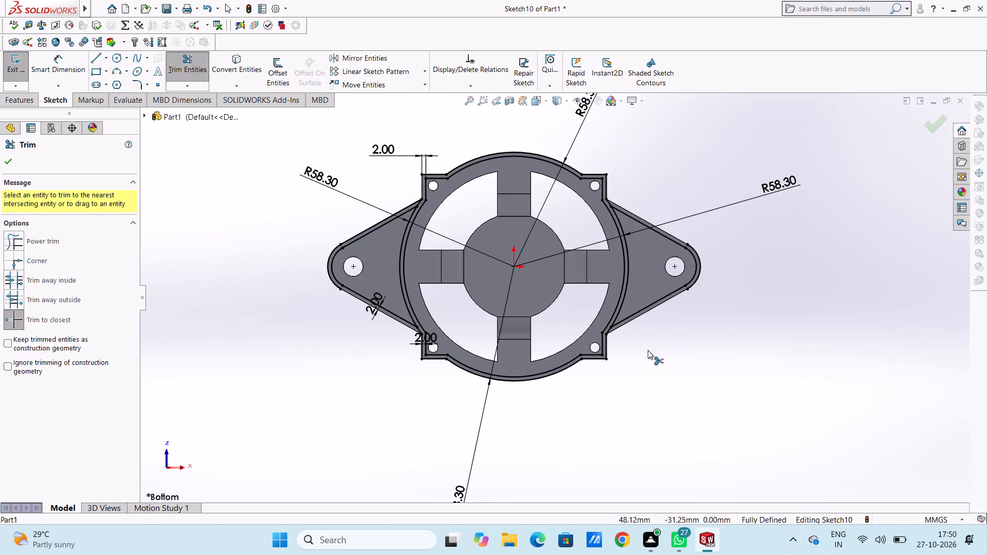
{"action": "scroll", "coordinate": [627, 206], "scroll_direction": "down", "scroll_amount": 4}
{"action": "scroll", "coordinate": [579, 270], "scroll_direction": "down", "scroll_amount": 4}
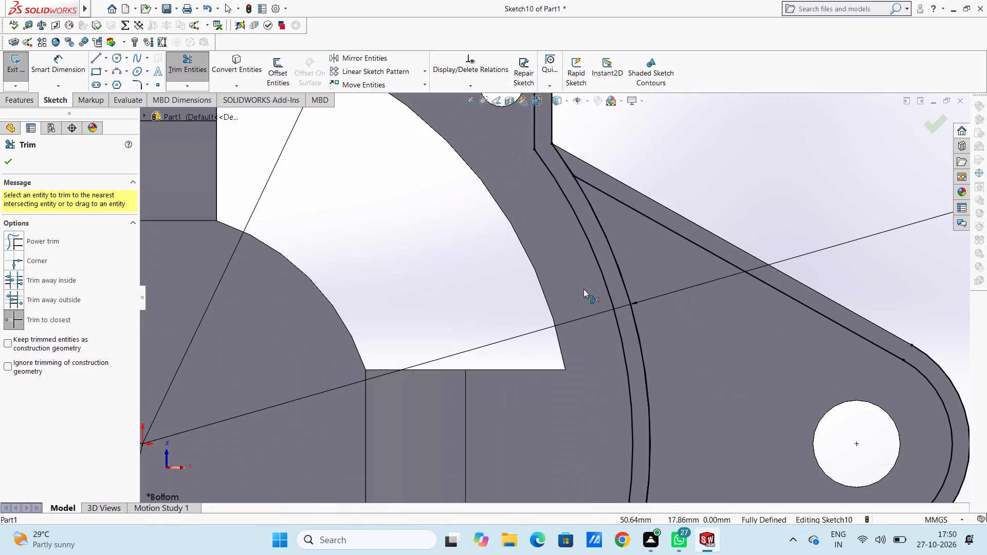
{"action": "scroll", "coordinate": [583, 289], "scroll_direction": "up", "scroll_amount": 4}
{"action": "scroll", "coordinate": [592, 390], "scroll_direction": "up", "scroll_amount": 5}
{"action": "scroll", "coordinate": [538, 430], "scroll_direction": "down", "scroll_amount": 2}
{"action": "scroll", "coordinate": [487, 399], "scroll_direction": "up", "scroll_amount": 1}
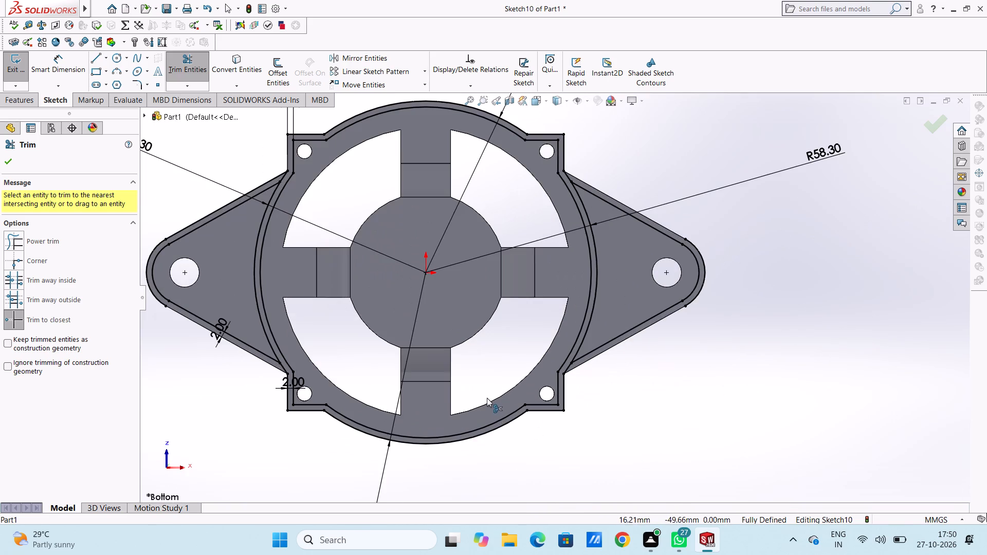
{"action": "scroll", "coordinate": [487, 398], "scroll_direction": "up", "scroll_amount": 1}
{"action": "left_click", "coordinate": [11, 159]}
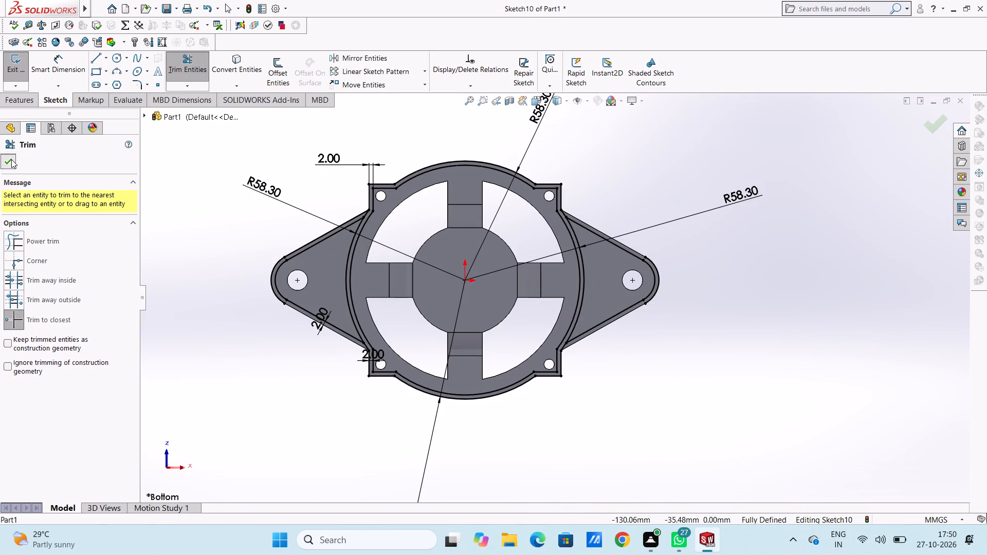
Start a Boss-Extrude of the sketch with the 2 mm frame rim and both lug rims as the selected contours.
{"action": "scroll", "coordinate": [204, 217], "scroll_direction": "up", "scroll_amount": 3}
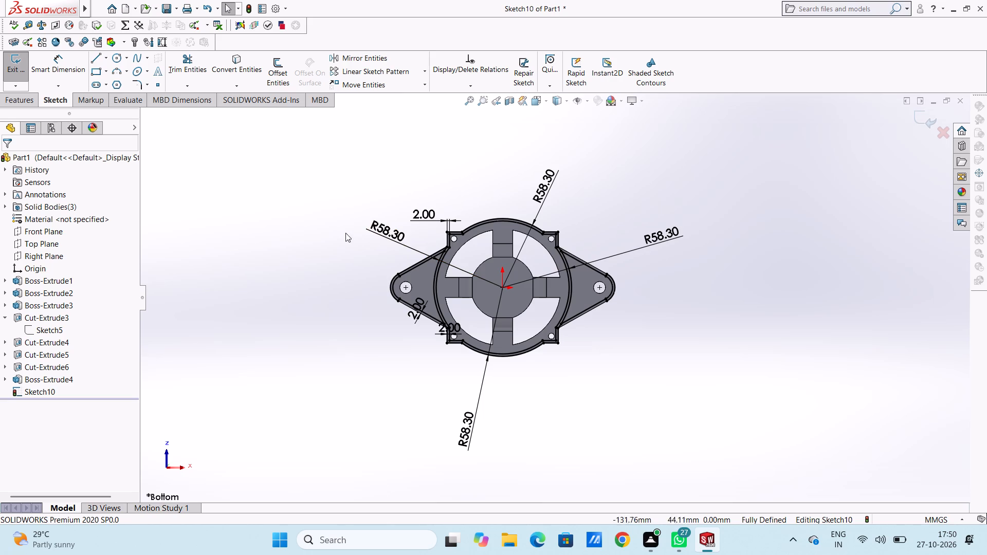
{"action": "middle_click_drag", "start_coordinate": [317, 211], "coordinate": [398, 422]}
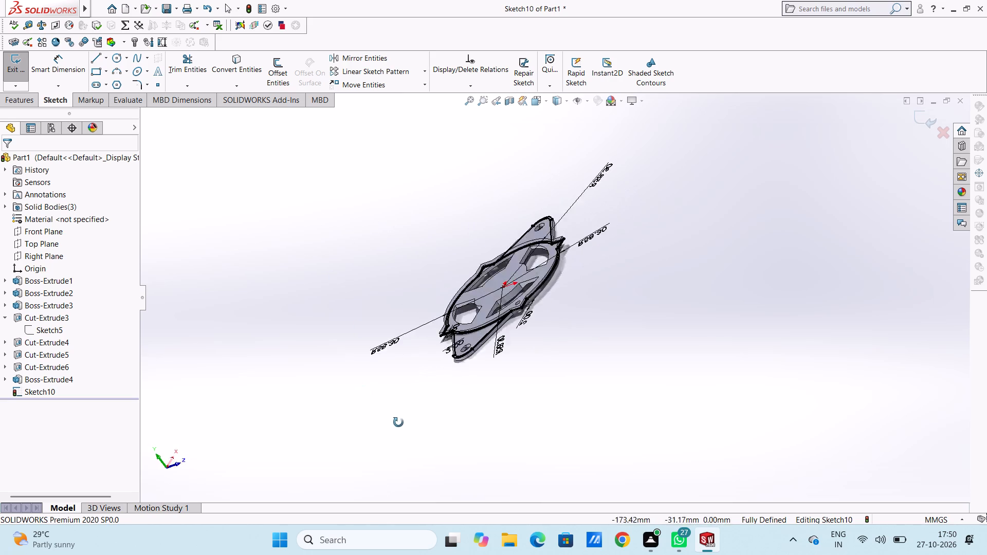
{"action": "middle_click_drag", "start_coordinate": [398, 422], "coordinate": [324, 253]}
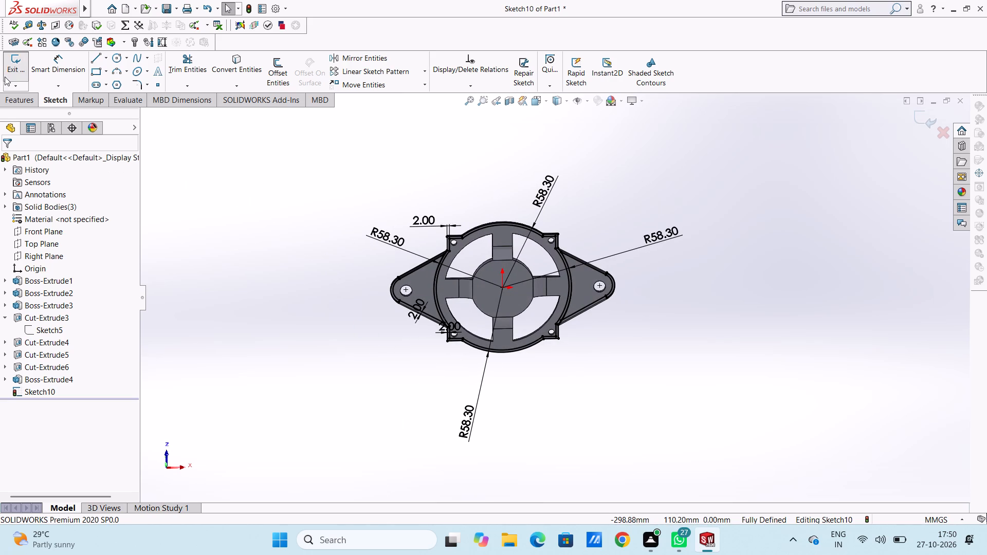
{"action": "left_click", "coordinate": [15, 97]}
{"action": "left_click", "coordinate": [25, 74]}
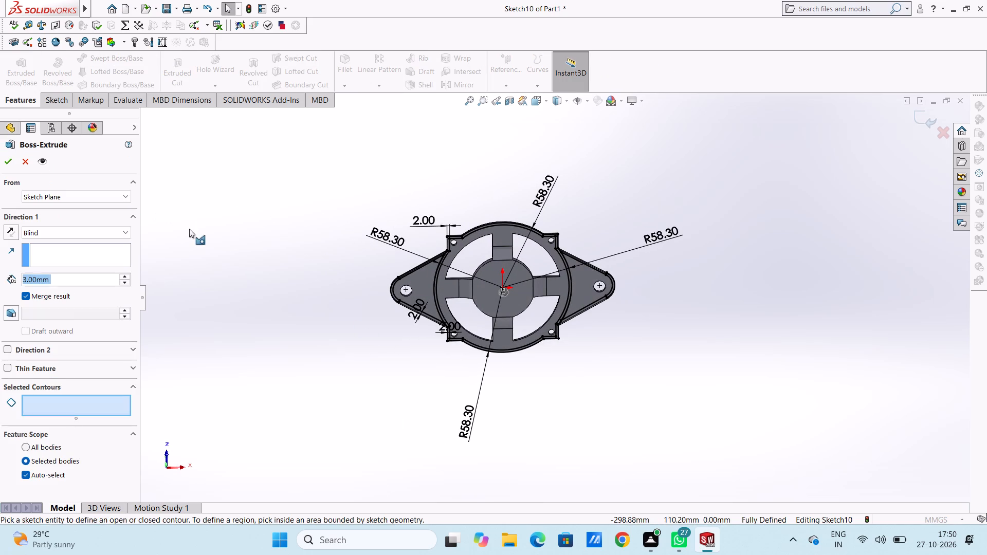
{"action": "scroll", "coordinate": [582, 274], "scroll_direction": "down", "scroll_amount": 4}
{"action": "scroll", "coordinate": [427, 202], "scroll_direction": "down", "scroll_amount": 2}
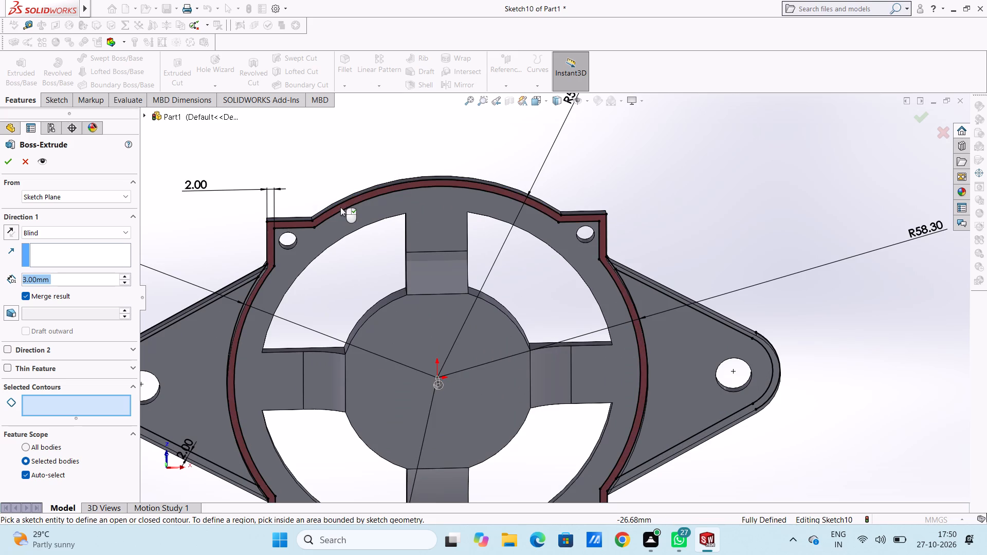
{"action": "left_click", "coordinate": [340, 207]}
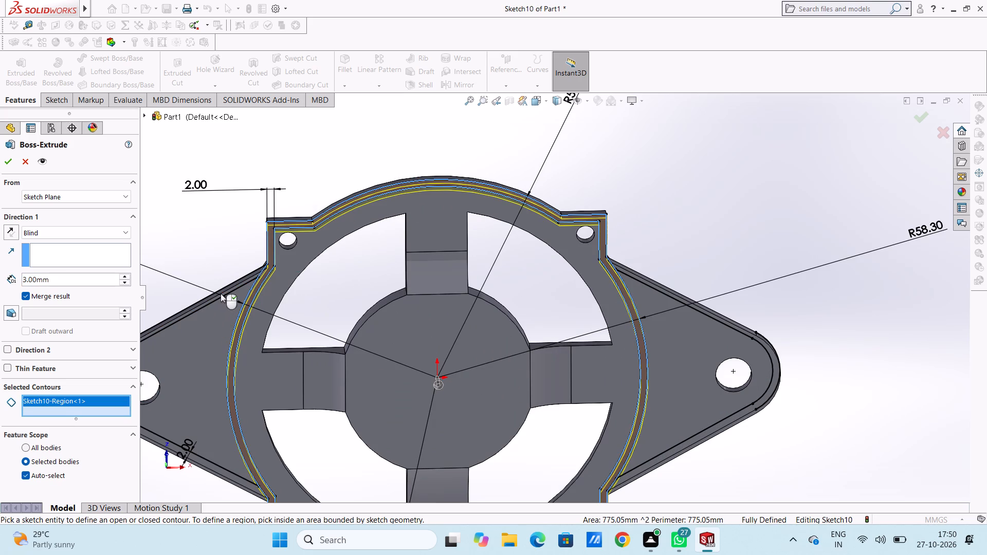
{"action": "scroll", "coordinate": [233, 288], "scroll_direction": "up", "scroll_amount": 4}
{"action": "scroll", "coordinate": [255, 367], "scroll_direction": "down", "scroll_amount": 4}
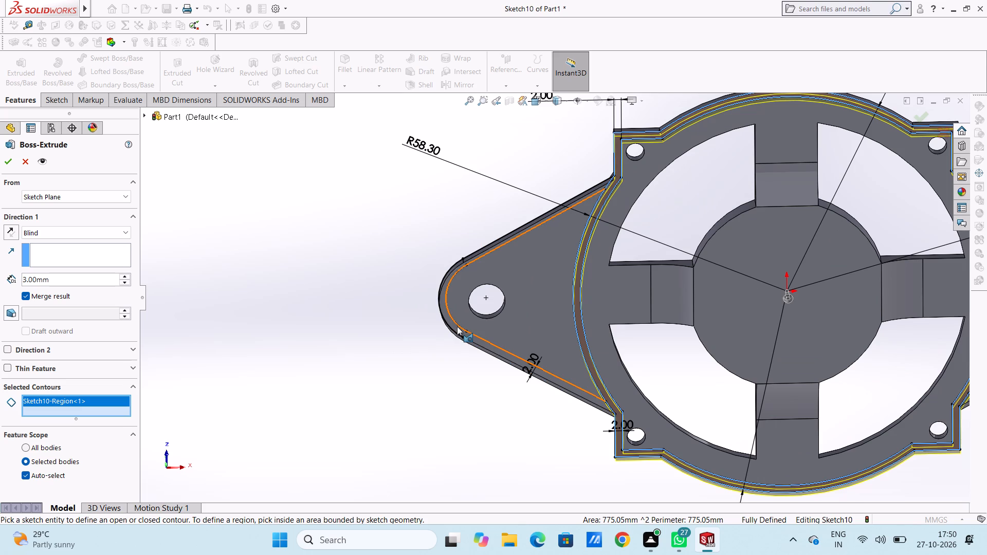
{"action": "middle_click_drag", "start_coordinate": [447, 357], "coordinate": [442, 353]}
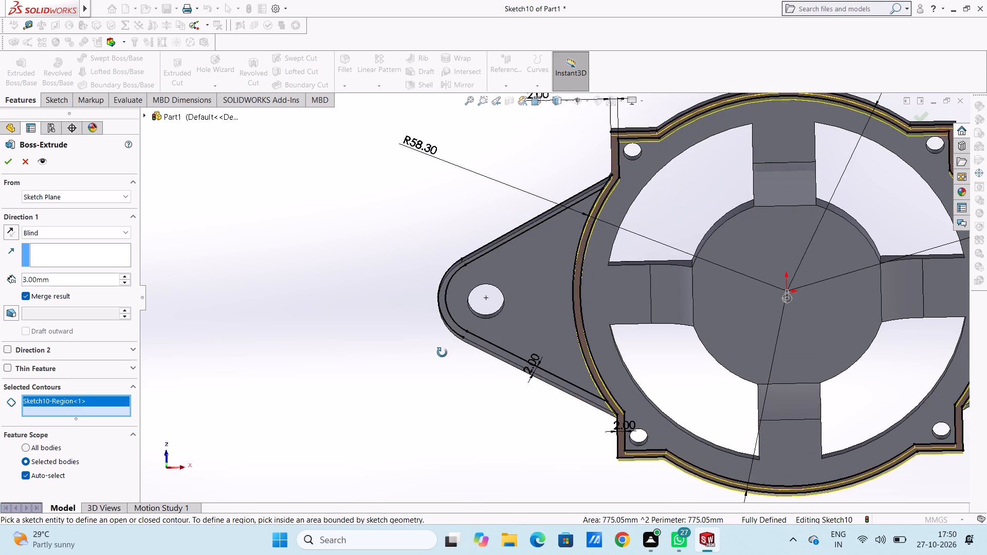
{"action": "middle_click_drag", "start_coordinate": [442, 353], "coordinate": [441, 309]}
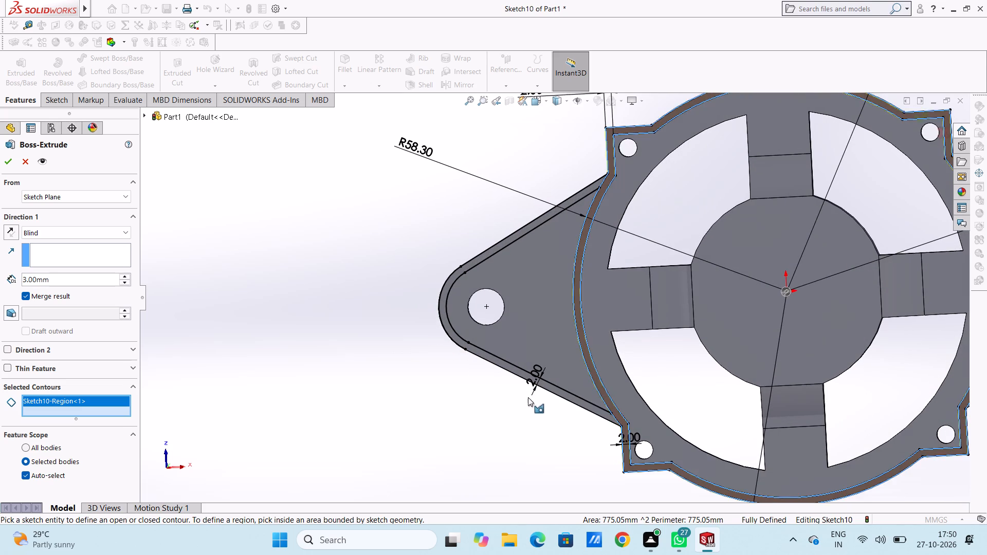
{"action": "scroll", "coordinate": [527, 384], "scroll_direction": "down", "scroll_amount": 4}
{"action": "left_click", "coordinate": [508, 338]}
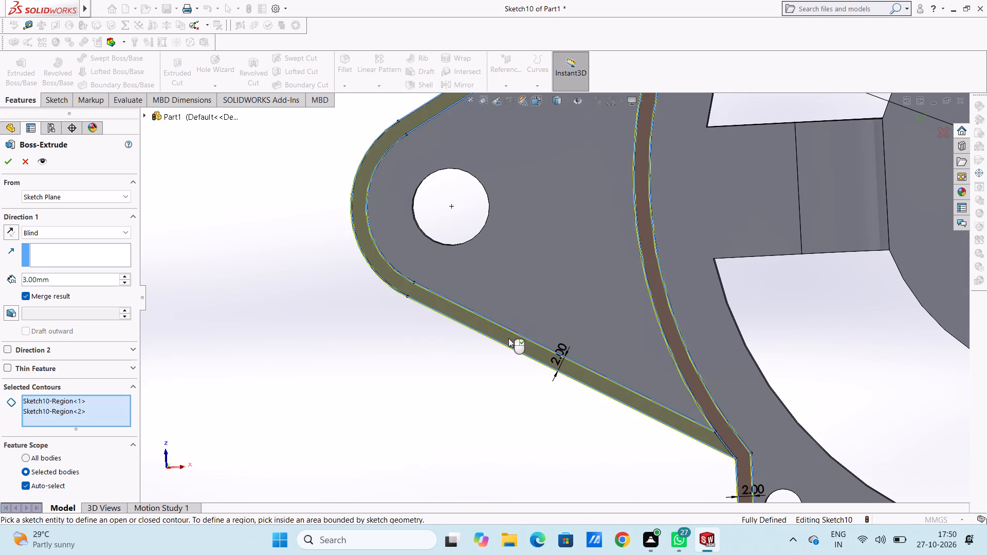
{"action": "scroll", "coordinate": [508, 338], "scroll_direction": "up", "scroll_amount": 10}
{"action": "scroll", "coordinate": [823, 233], "scroll_direction": "down", "scroll_amount": 3}
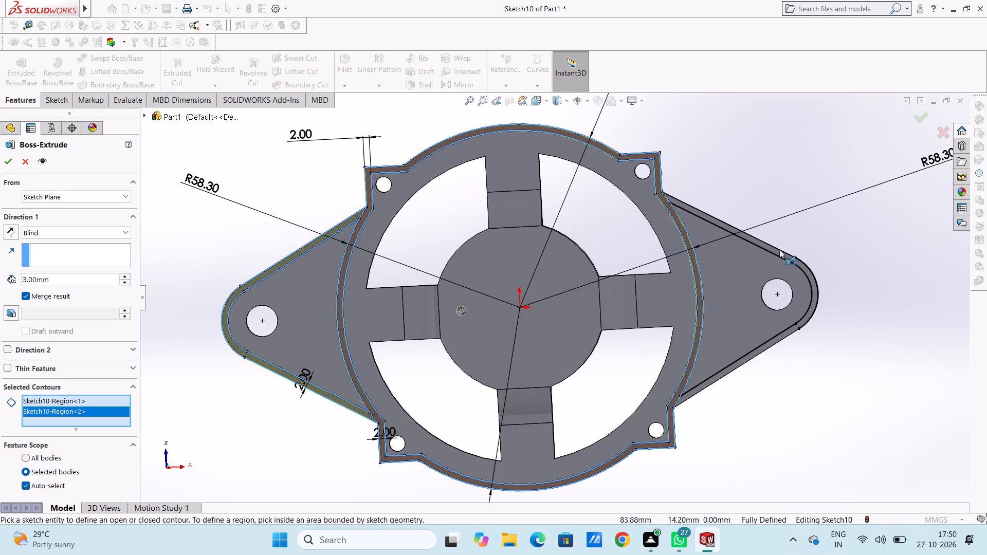
{"action": "left_click", "coordinate": [775, 251]}
{"action": "middle_click_drag", "start_coordinate": [762, 159], "coordinate": [767, 199]}
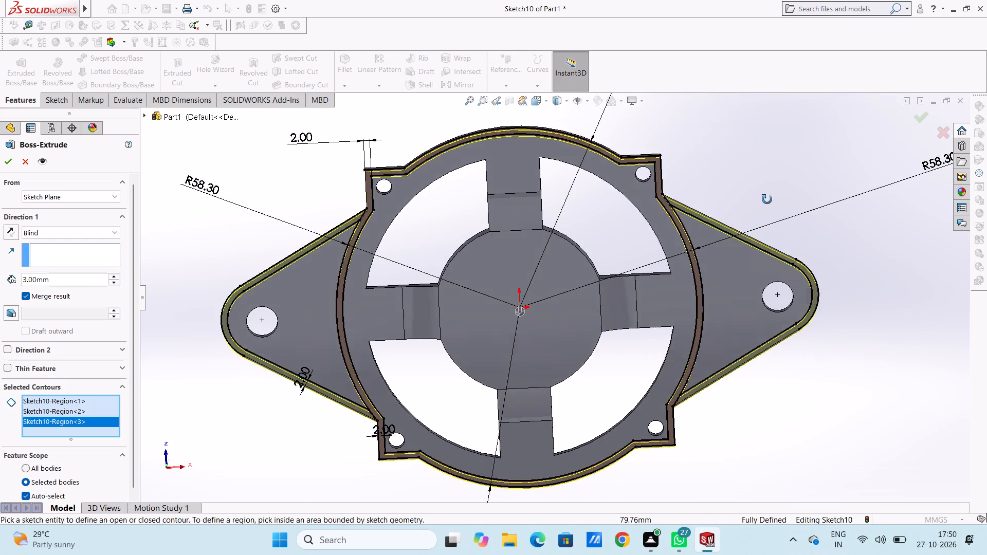
{"action": "middle_click_drag", "start_coordinate": [767, 199], "coordinate": [801, 354]}
{"action": "scroll", "coordinate": [651, 363], "scroll_direction": "up", "scroll_amount": 4}
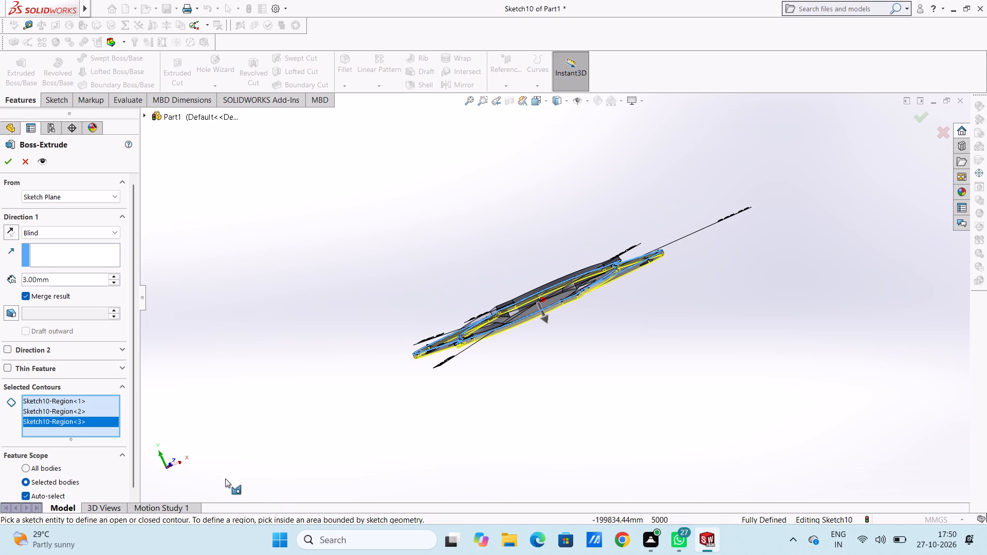
Set the blind extrusion depth of the rim walls to 26 mm, keep the result merged, and complete the extrusion.
{"action": "double_click", "coordinate": [76, 280]}
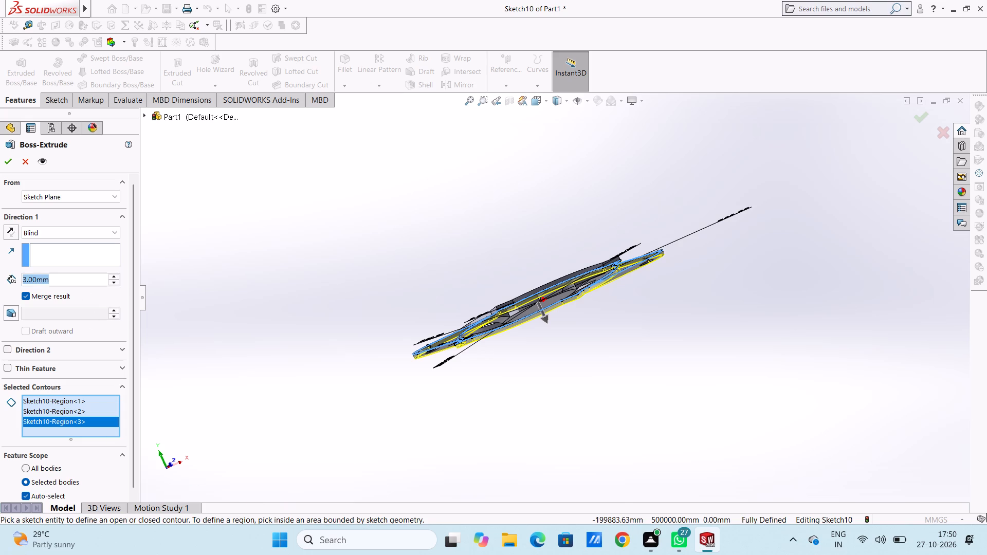
{"action": "type", "text": "26"}
{"action": "key", "text": "Return"}
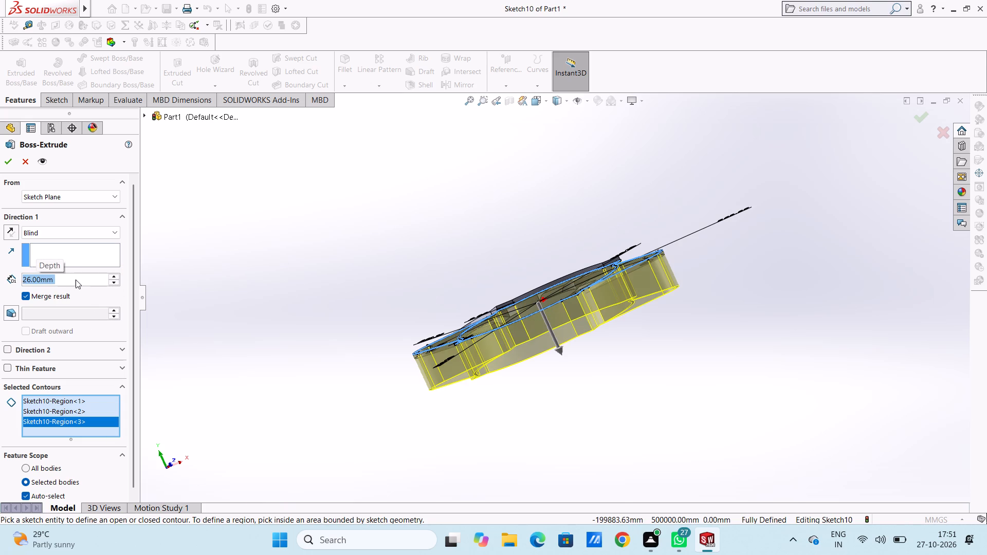
{"action": "middle_click_drag", "start_coordinate": [450, 256], "coordinate": [416, 394]}
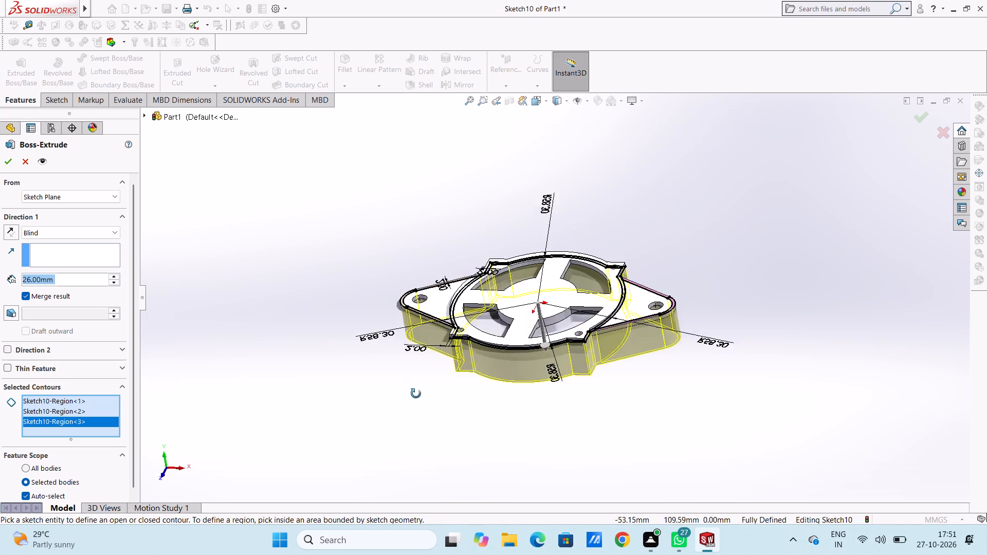
{"action": "middle_click_drag", "start_coordinate": [416, 394], "coordinate": [474, 441]}
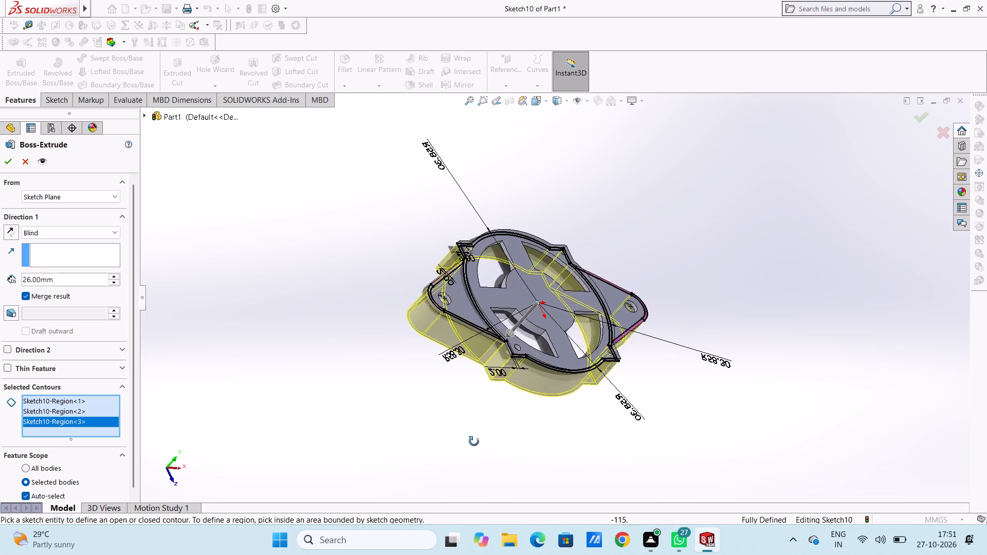
{"action": "middle_click_drag", "start_coordinate": [474, 441], "coordinate": [437, 405]}
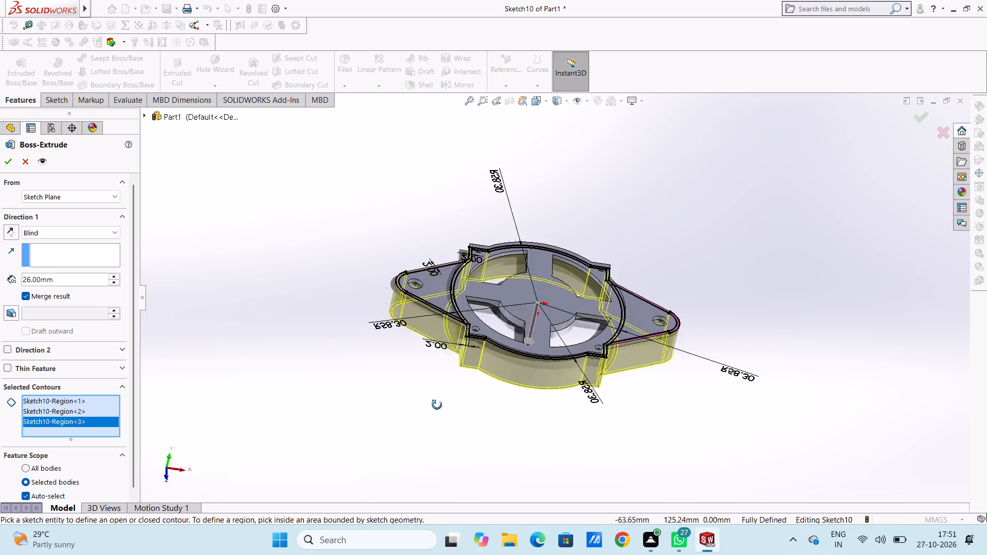
{"action": "middle_click_drag", "start_coordinate": [437, 405], "coordinate": [398, 432]}
{"action": "left_click", "coordinate": [11, 163]}
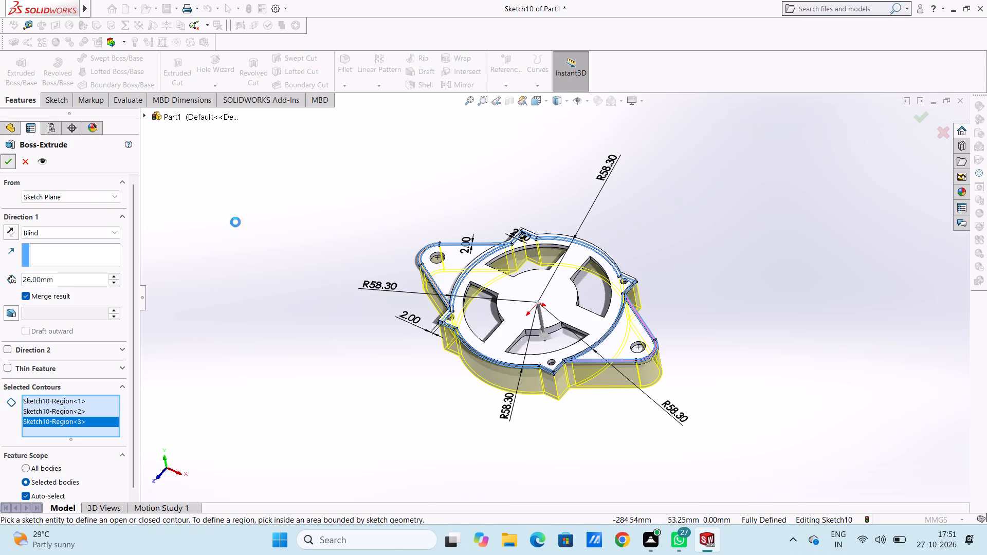
{"action": "left_click", "coordinate": [290, 238]}
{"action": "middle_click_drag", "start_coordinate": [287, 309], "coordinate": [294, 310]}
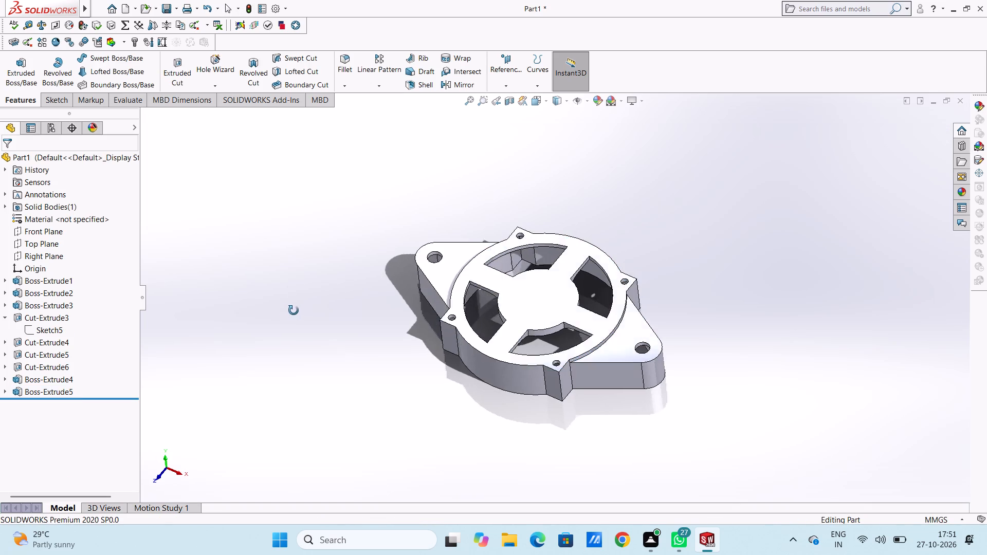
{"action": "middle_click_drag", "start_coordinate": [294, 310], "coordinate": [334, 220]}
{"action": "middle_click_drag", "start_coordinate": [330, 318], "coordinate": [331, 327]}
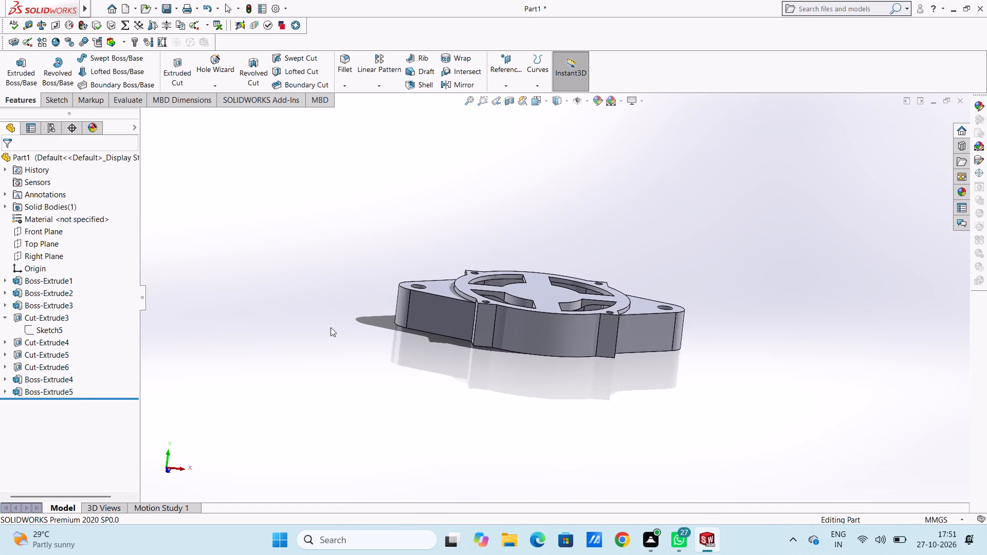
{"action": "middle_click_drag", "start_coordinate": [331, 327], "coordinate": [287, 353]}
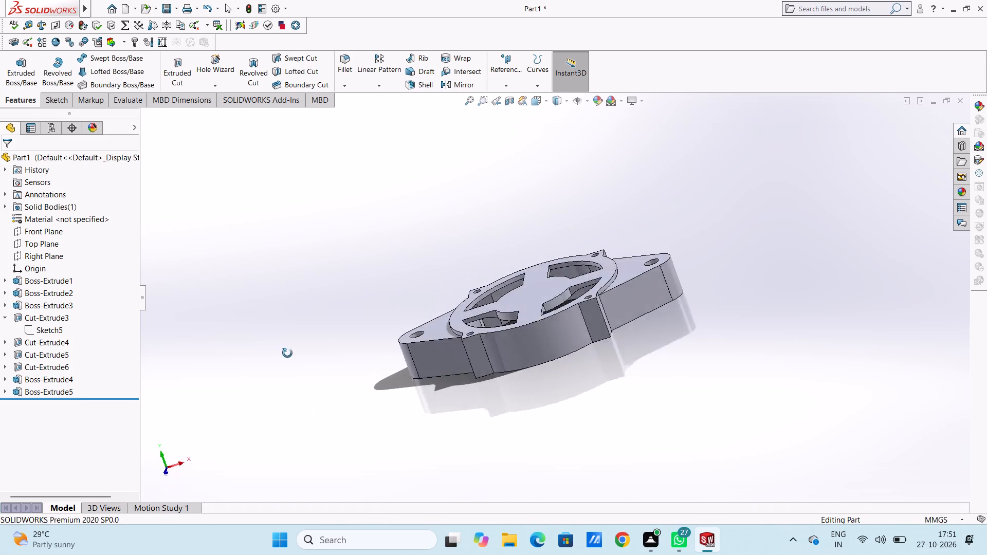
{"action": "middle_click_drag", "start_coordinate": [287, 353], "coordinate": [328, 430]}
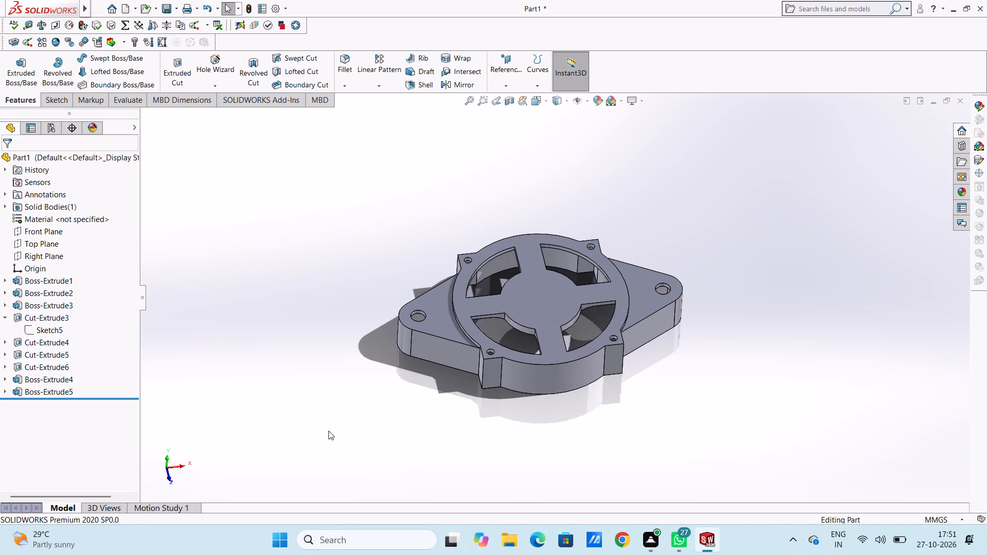
Examine the extruded rim walls around the frame and both side lugs from above, the sides and underneath.
{"action": "middle_click_drag", "start_coordinate": [331, 431], "coordinate": [347, 361]}
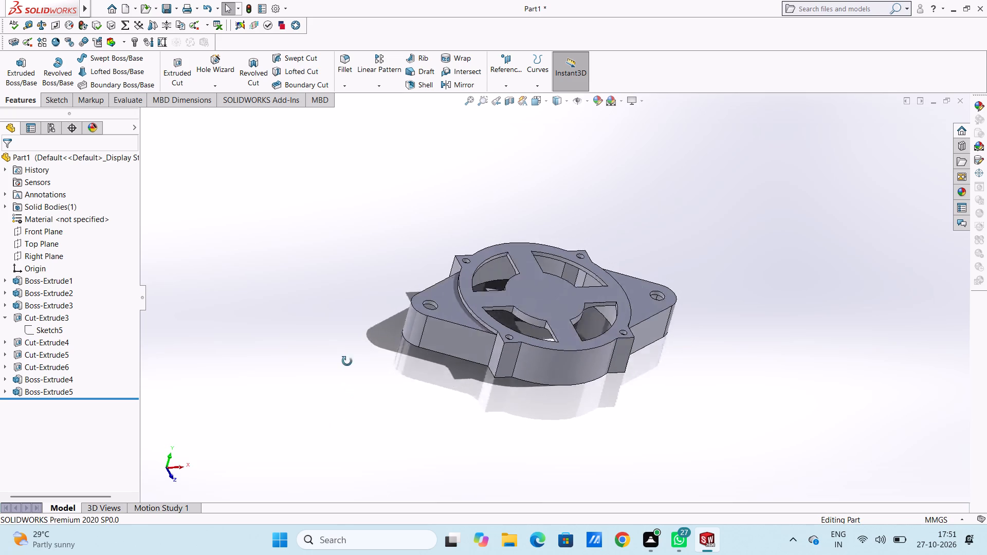
{"action": "middle_click_drag", "start_coordinate": [347, 361], "coordinate": [290, 392]}
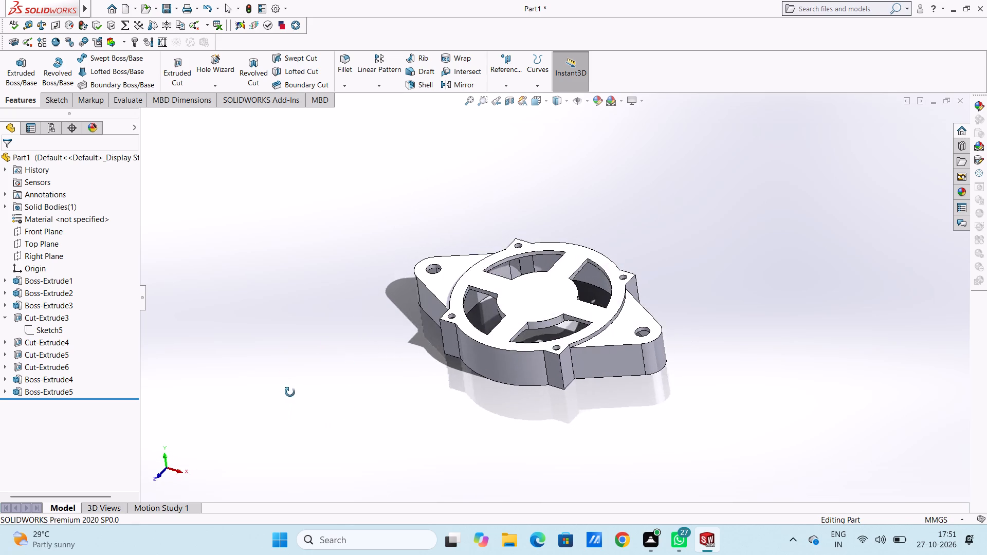
{"action": "middle_click_drag", "start_coordinate": [290, 392], "coordinate": [263, 410]}
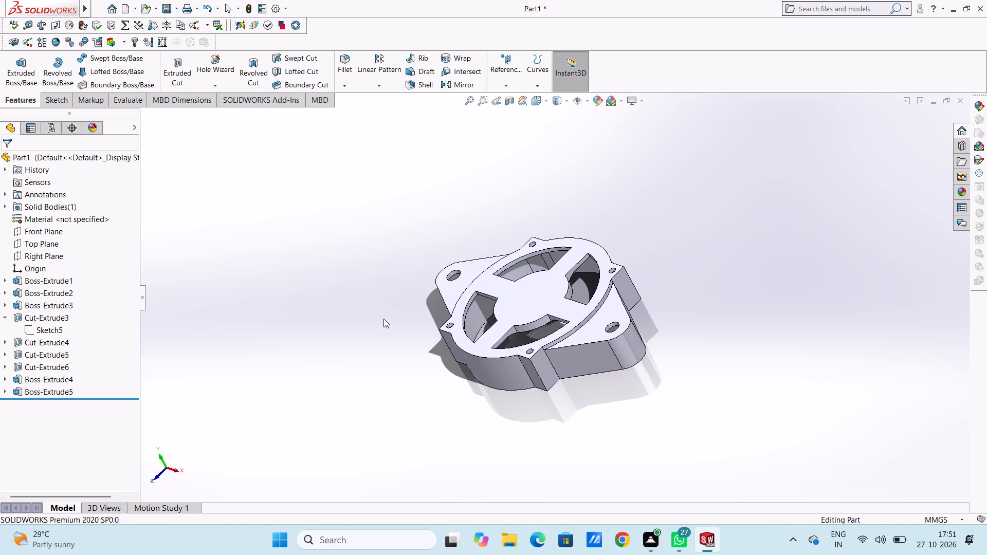
{"action": "scroll", "coordinate": [383, 319], "scroll_direction": "up", "scroll_amount": 2}
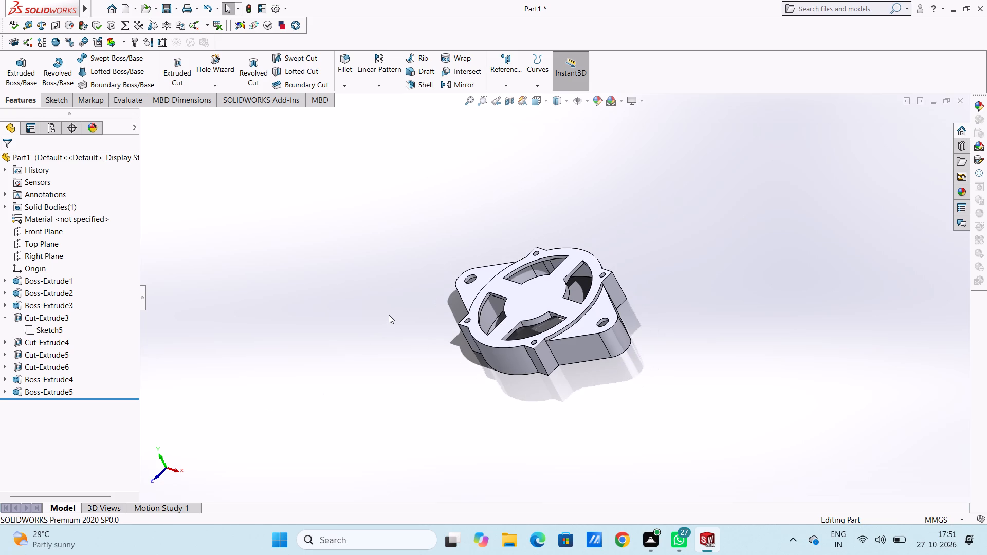
{"action": "middle_click_drag", "start_coordinate": [392, 321], "coordinate": [406, 279]}
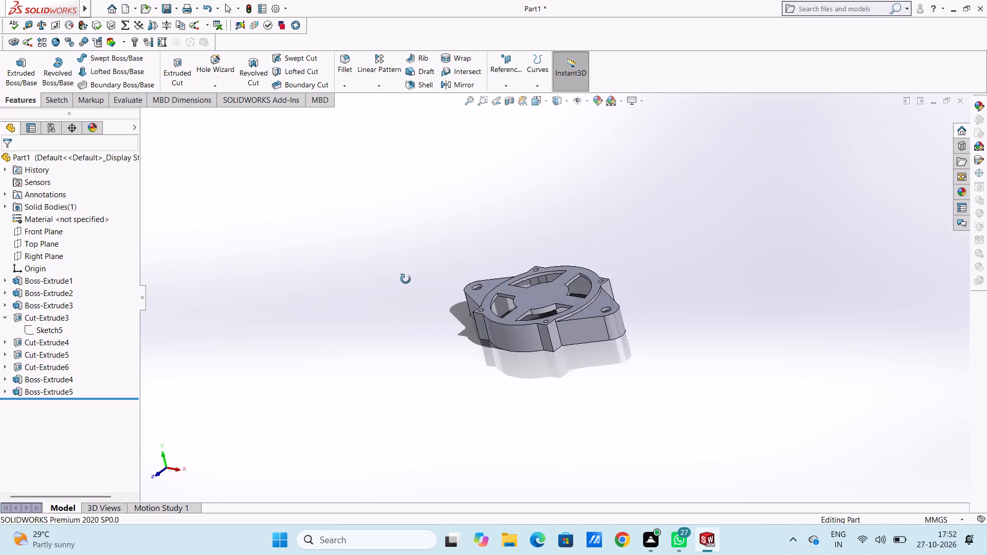
{"action": "middle_click_drag", "start_coordinate": [406, 279], "coordinate": [429, 231]}
{"action": "middle_click_drag", "start_coordinate": [423, 458], "coordinate": [407, 303]}
{"action": "middle_click_drag", "start_coordinate": [515, 419], "coordinate": [502, 403]}
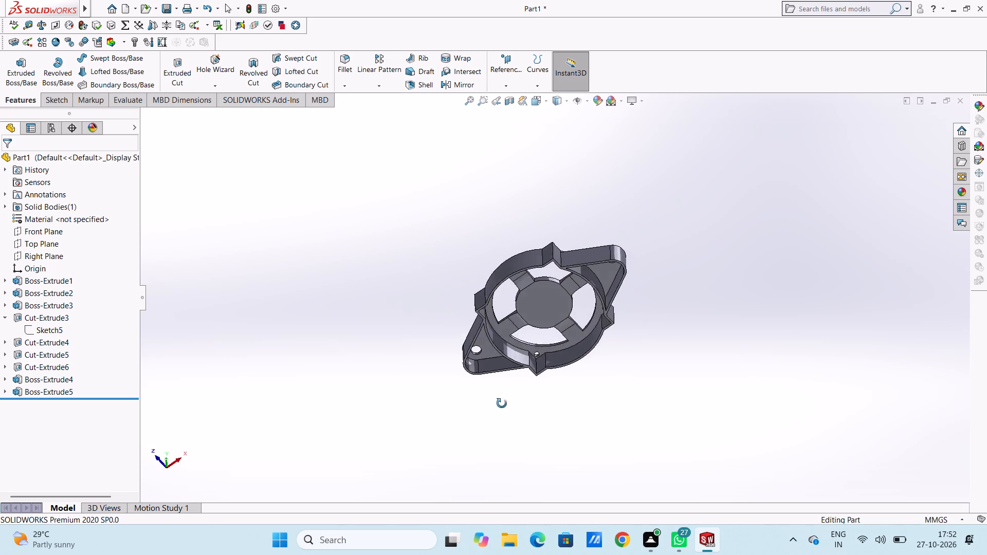
{"action": "middle_click_drag", "start_coordinate": [502, 403], "coordinate": [513, 314]}
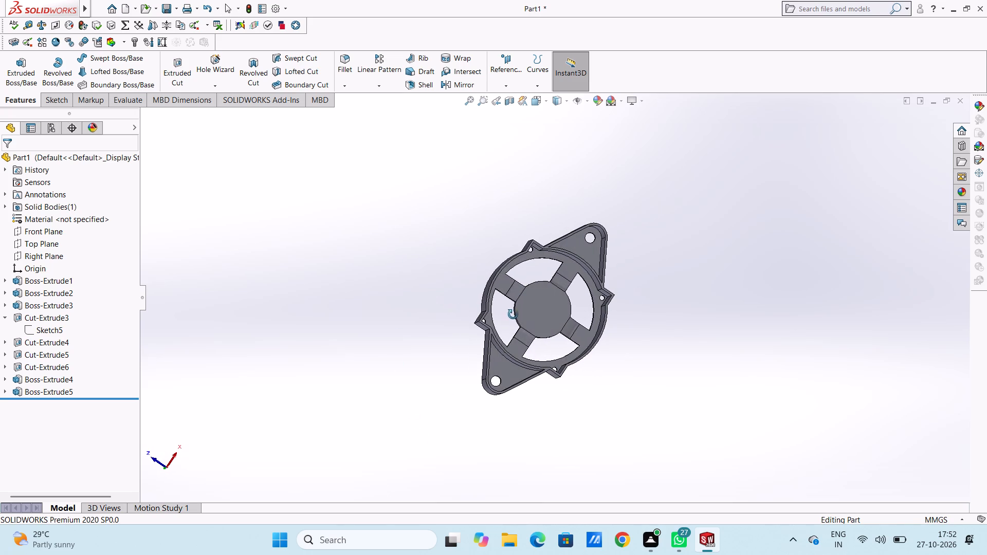
{"action": "middle_click_drag", "start_coordinate": [513, 314], "coordinate": [513, 314]}
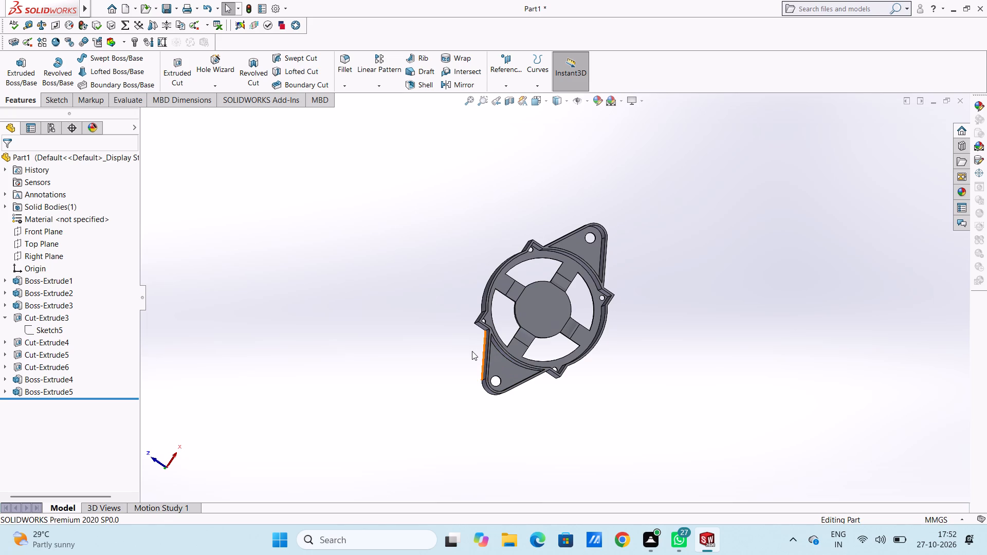
{"action": "middle_click_drag", "start_coordinate": [472, 351], "coordinate": [421, 374]}
{"action": "middle_click_drag", "start_coordinate": [431, 272], "coordinate": [462, 417]}
{"action": "scroll", "coordinate": [462, 410], "scroll_direction": "up", "scroll_amount": 1}
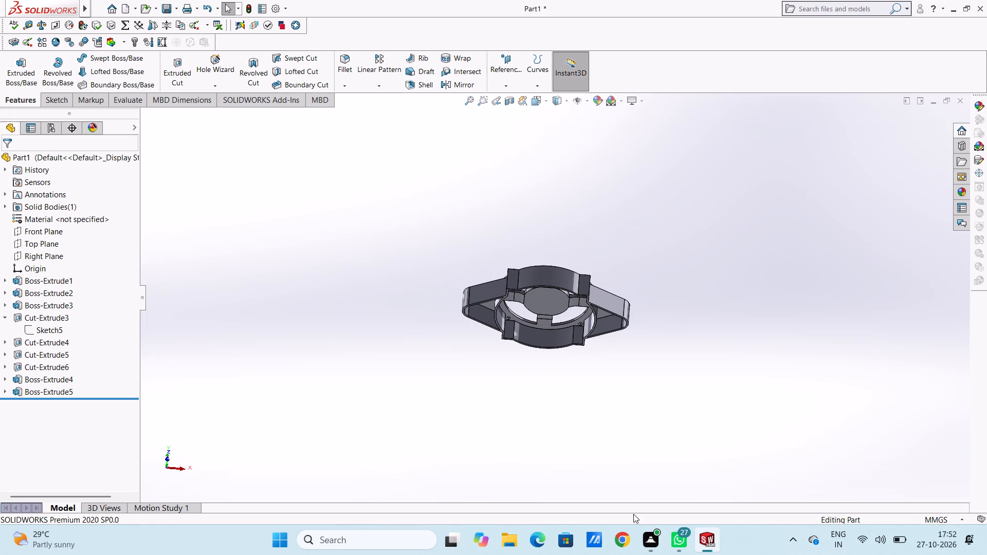
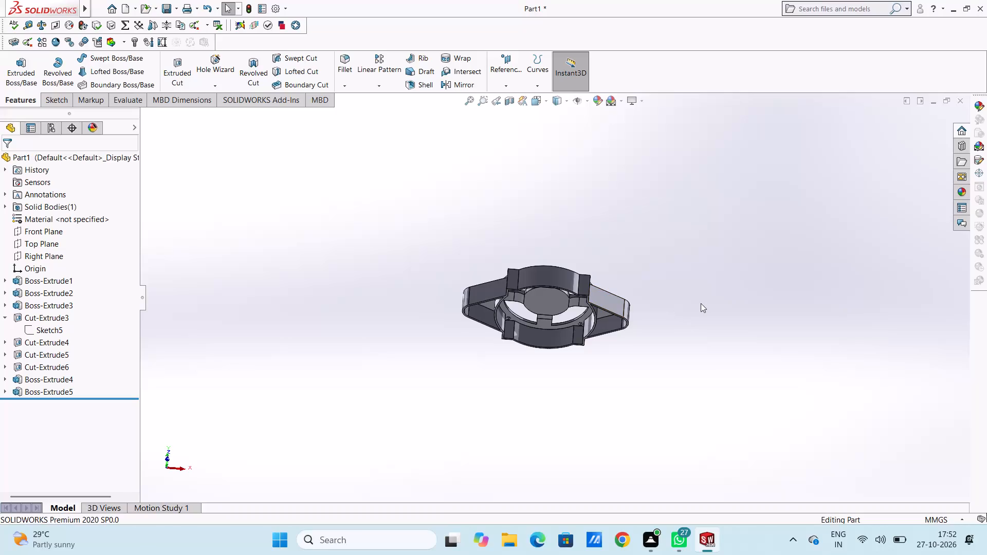
Examine the flanged housing part from its underside, edges and spoked top face.
{"action": "middle_click_drag", "start_coordinate": [622, 236], "coordinate": [624, 275]}
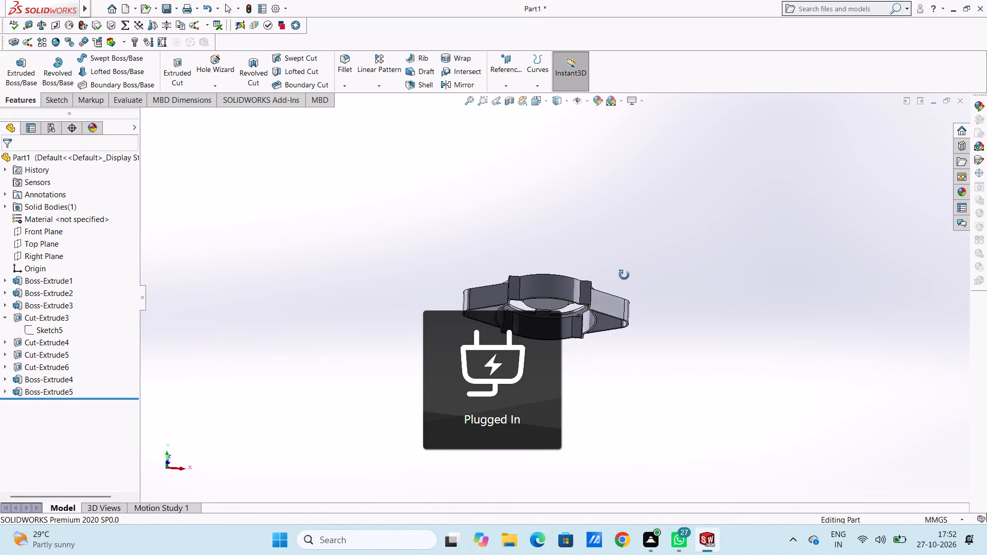
{"action": "middle_click_drag", "start_coordinate": [624, 275], "coordinate": [678, 364]}
{"action": "middle_click_drag", "start_coordinate": [669, 352], "coordinate": [615, 313]}
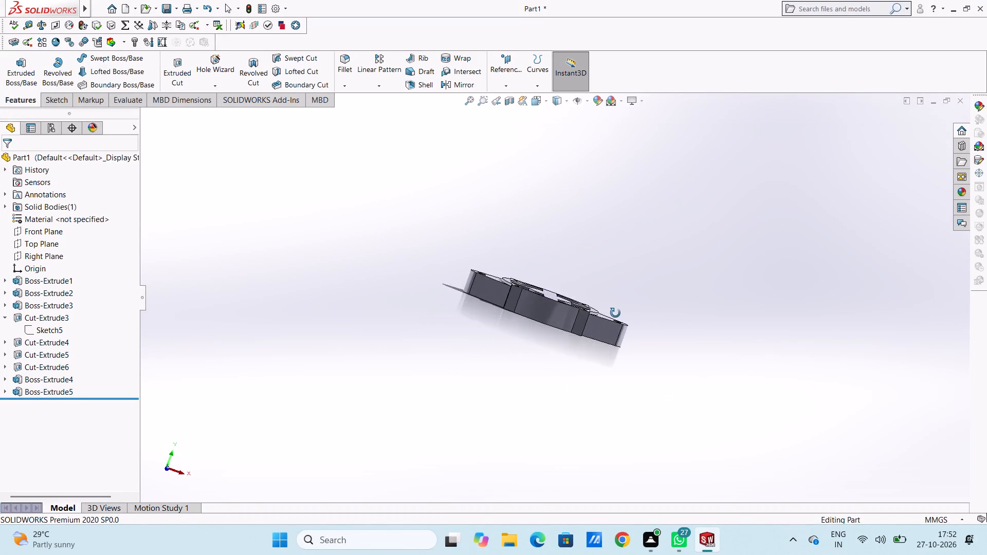
{"action": "middle_click_drag", "start_coordinate": [615, 313], "coordinate": [583, 445]}
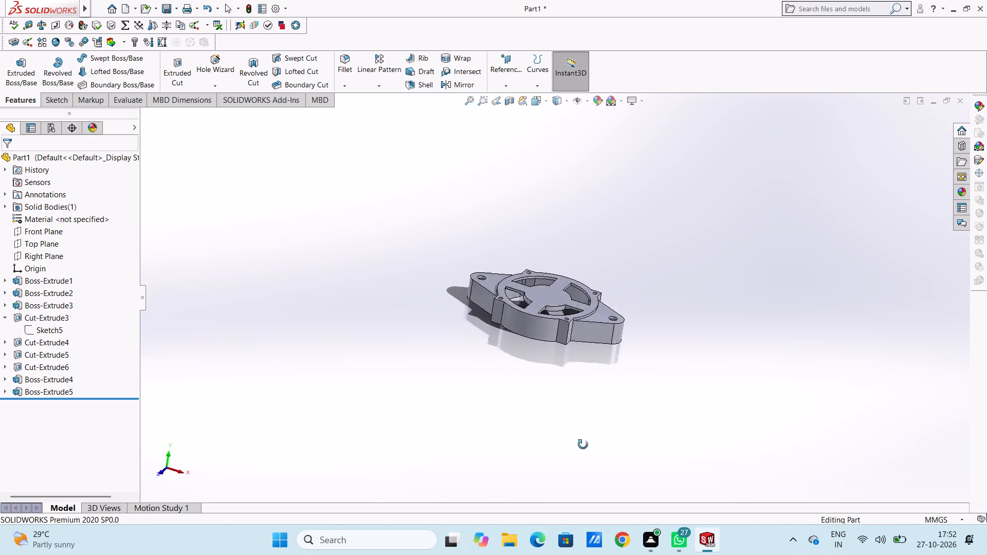
{"action": "middle_click_drag", "start_coordinate": [583, 445], "coordinate": [705, 402]}
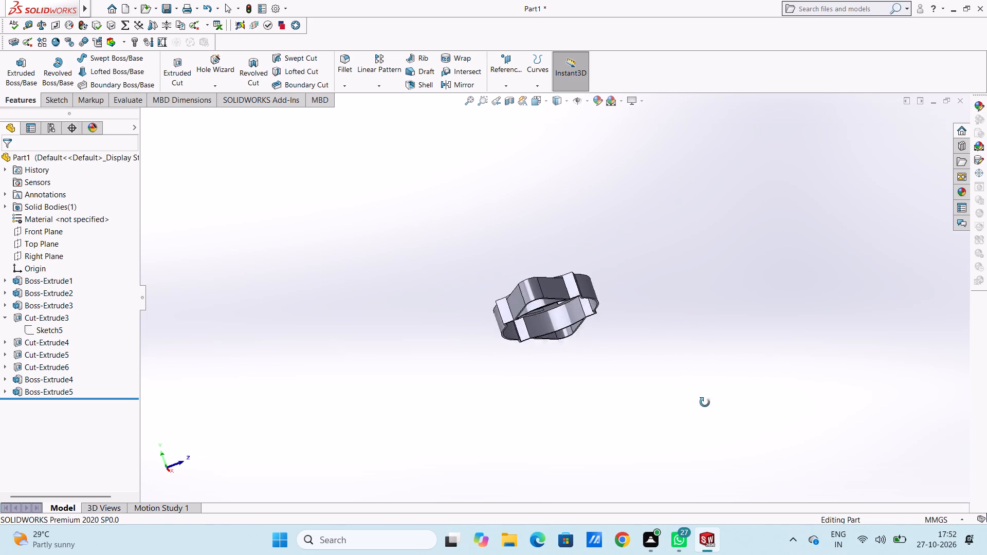
{"action": "middle_click_drag", "start_coordinate": [705, 402], "coordinate": [594, 478]}
{"action": "middle_click_drag", "start_coordinate": [592, 233], "coordinate": [609, 383]}
{"action": "scroll", "coordinate": [568, 206], "scroll_direction": "down", "scroll_amount": 3}
{"action": "scroll", "coordinate": [671, 281], "scroll_direction": "up", "scroll_amount": 3}
{"action": "middle_click_drag", "start_coordinate": [625, 313], "coordinate": [637, 376]}
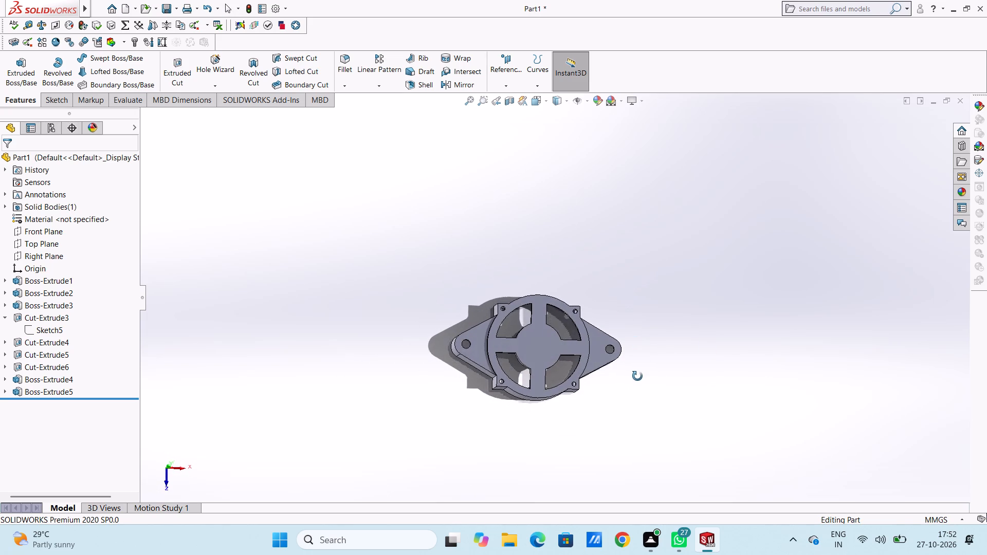
{"action": "middle_click_drag", "start_coordinate": [637, 376], "coordinate": [637, 373]}
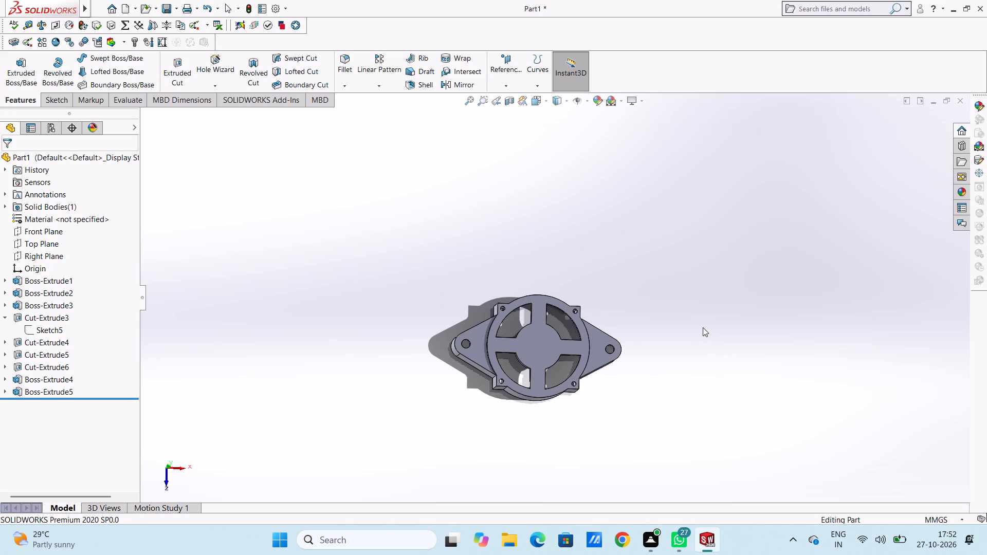
Start a sketch on the spoked top face and draw an origin-centred circle of 27 mm radius matching the central hub.
{"action": "key", "text": "ctrl+5"}
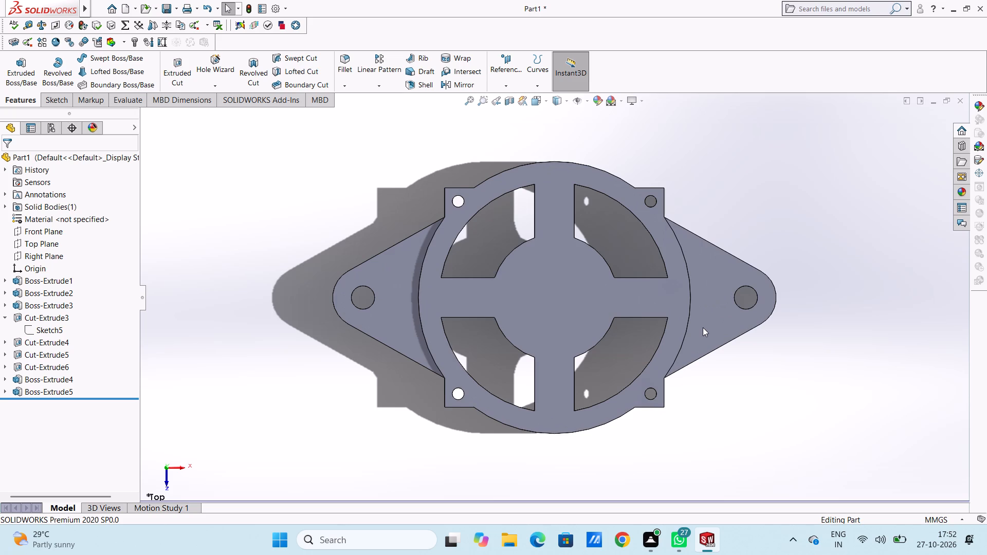
{"action": "scroll", "coordinate": [692, 321], "scroll_direction": "up", "scroll_amount": 5}
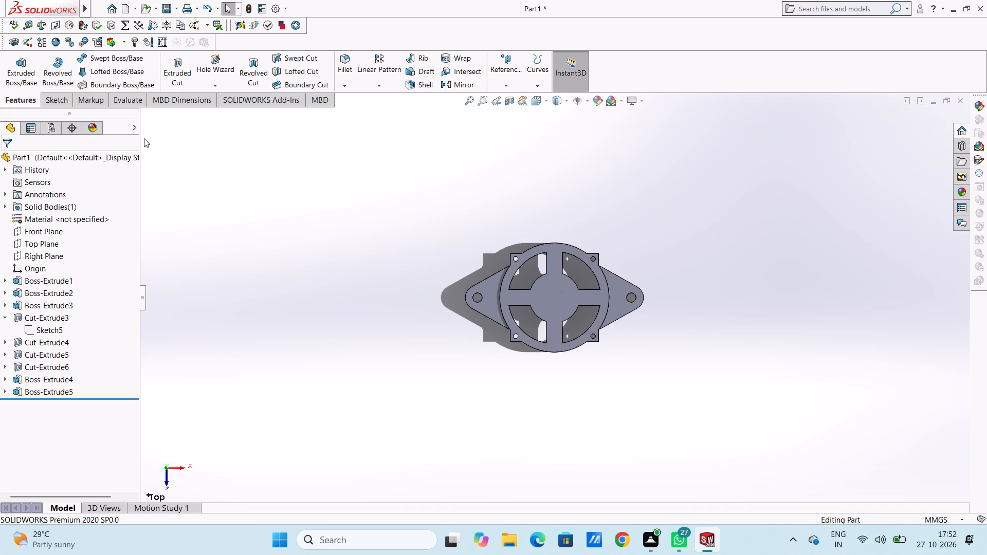
{"action": "left_click", "coordinate": [563, 301]}
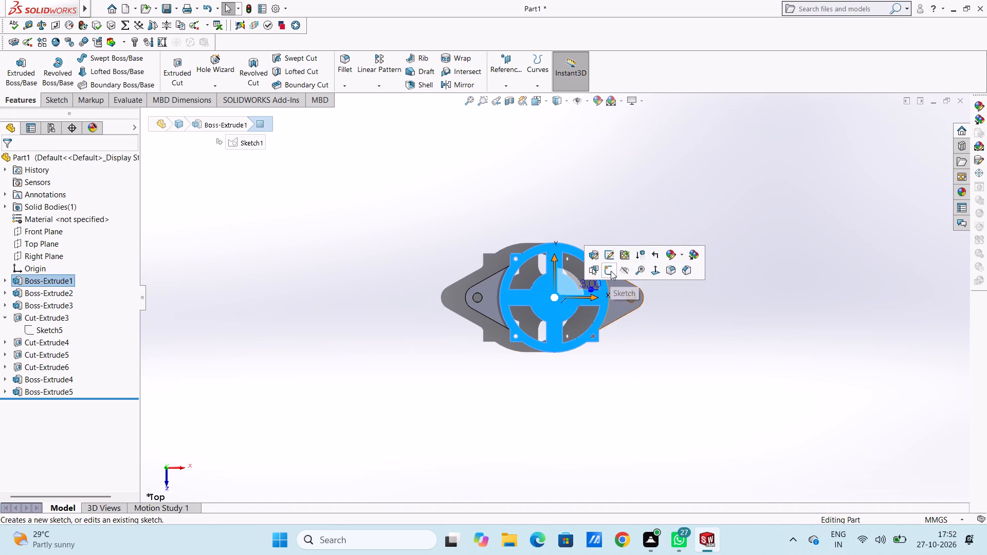
{"action": "left_click", "coordinate": [611, 271]}
{"action": "left_click", "coordinate": [616, 250]}
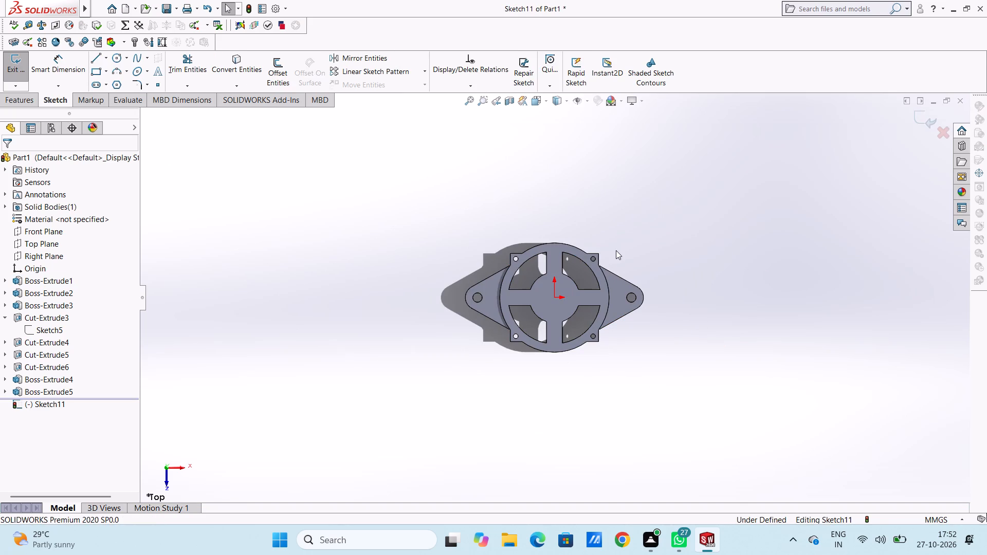
{"action": "left_click", "coordinate": [115, 53]}
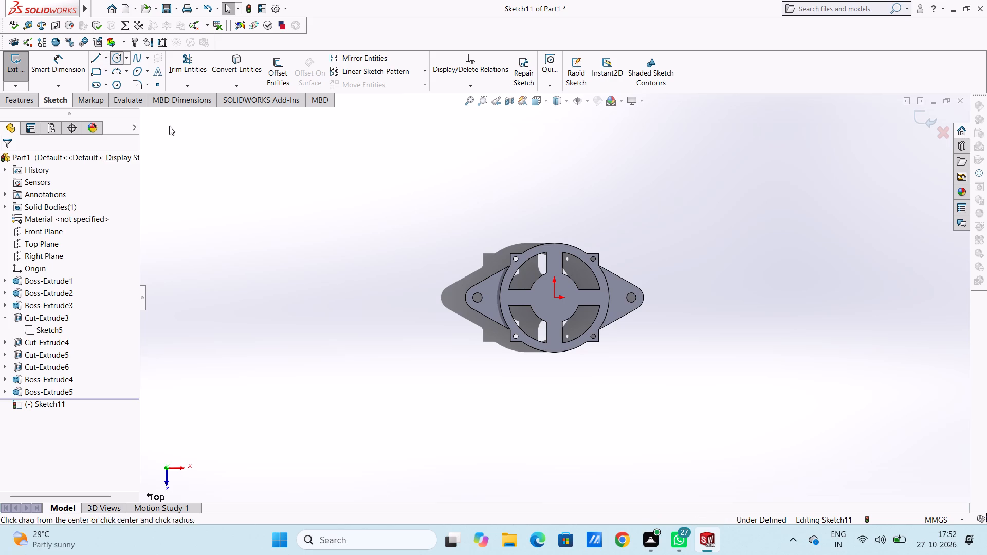
{"action": "left_click", "coordinate": [553, 298]}
{"action": "left_click", "coordinate": [533, 281]}
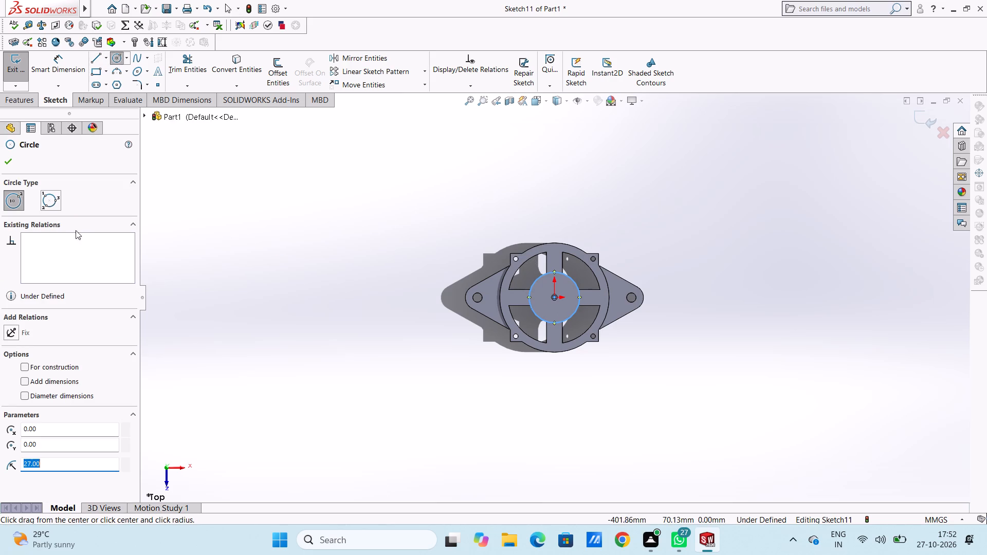
{"action": "left_click", "coordinate": [8, 161]}
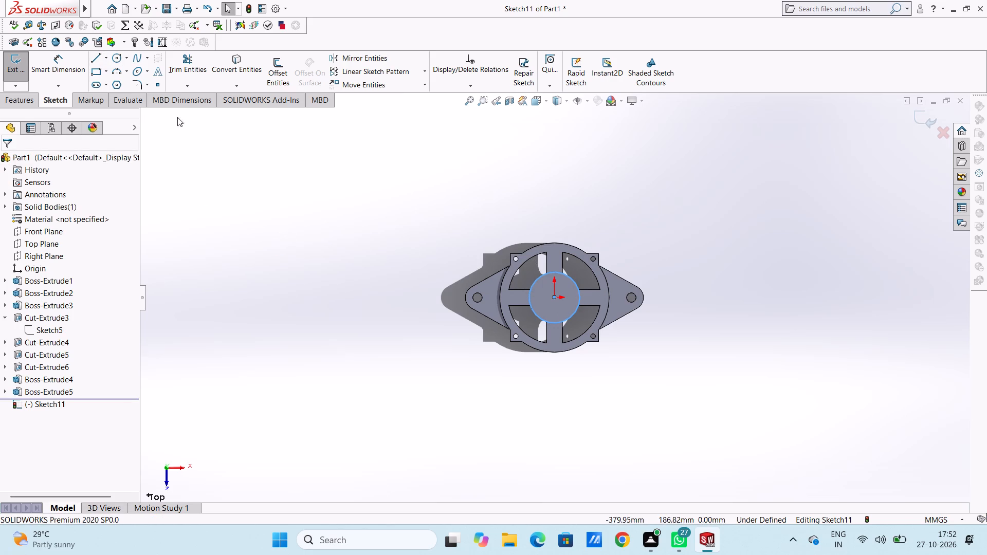
{"action": "left_click", "coordinate": [289, 209]}
Dimension the hub circle's diameter and finish the sketch.
{"action": "left_click", "coordinate": [50, 66]}
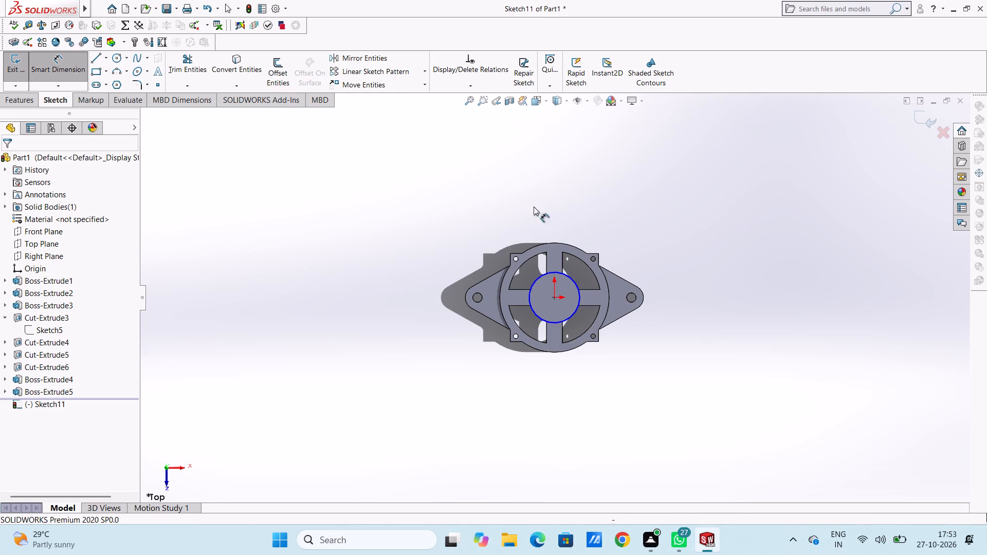
{"action": "left_click", "coordinate": [576, 283]}
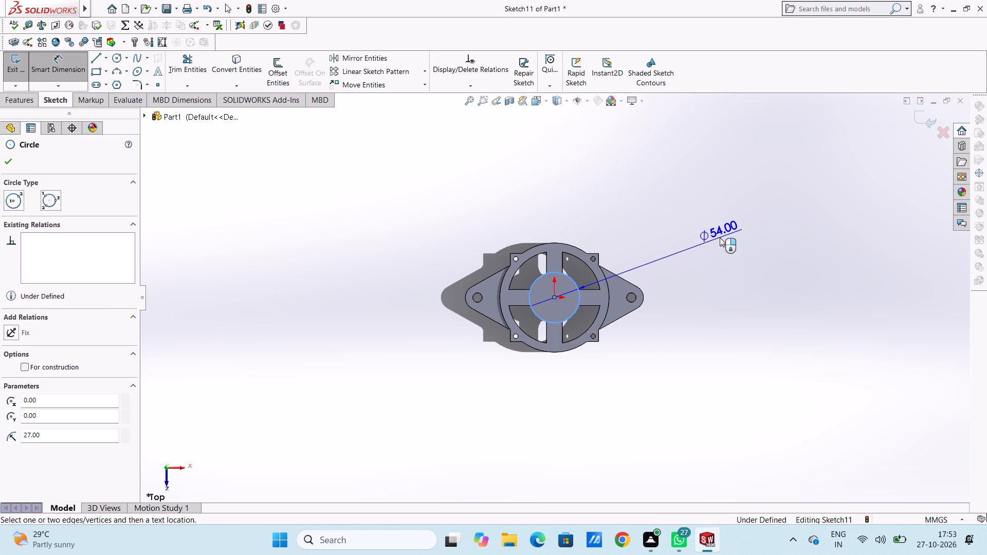
{"action": "left_click", "coordinate": [720, 237]}
{"action": "left_click", "coordinate": [676, 224]}
{"action": "left_click", "coordinate": [656, 213]}
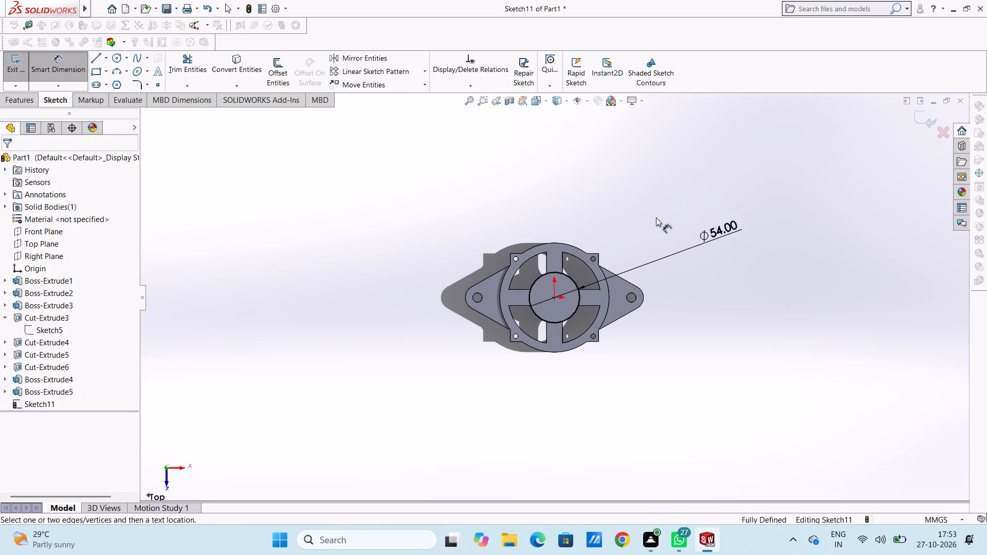
{"action": "middle_click_drag", "start_coordinate": [639, 406], "coordinate": [642, 257]}
{"action": "left_click", "coordinate": [913, 116]}
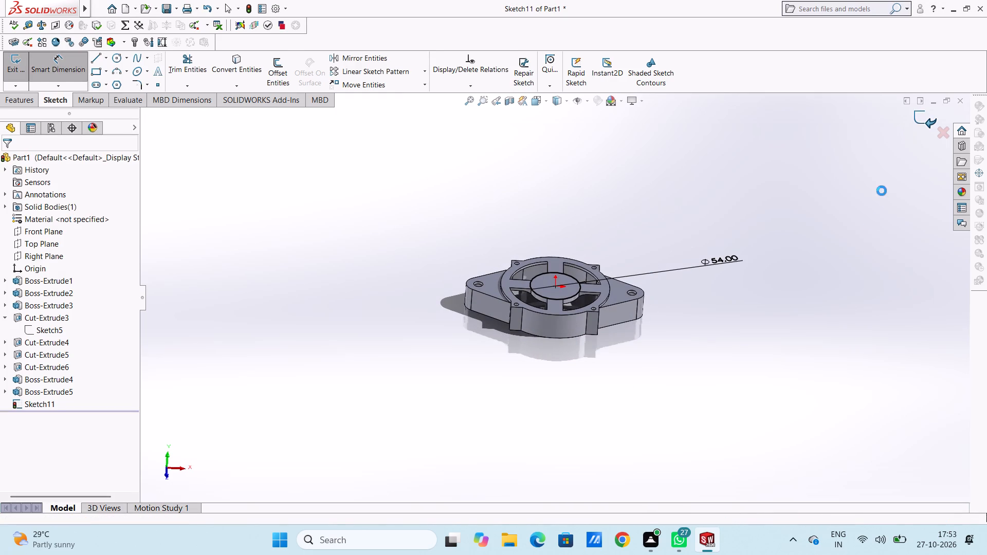
{"action": "left_click", "coordinate": [743, 348]}
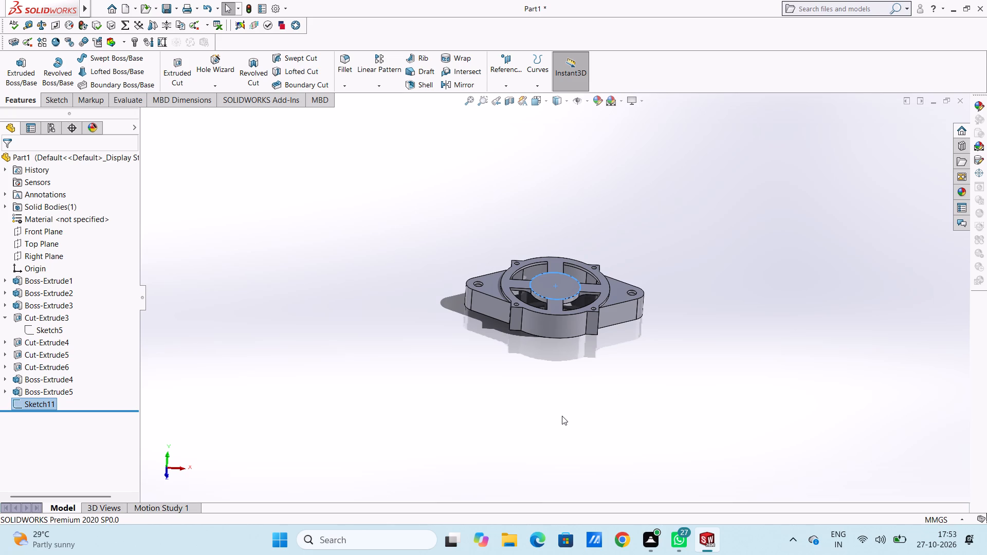
Create a reference plane offset 25 mm above the Top Plane.
{"action": "key", "text": "ctrl+1"}
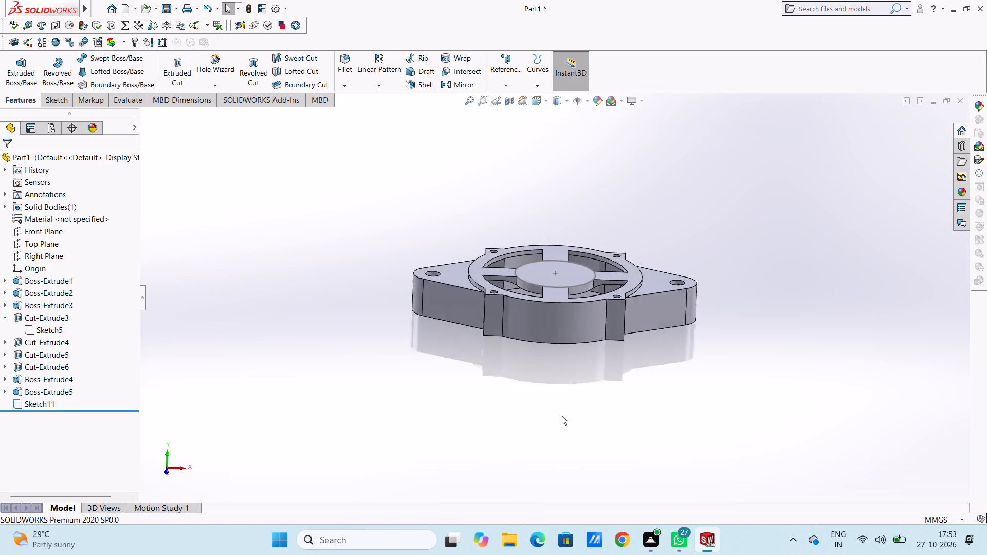
{"action": "scroll", "coordinate": [562, 416], "scroll_direction": "up", "scroll_amount": 4}
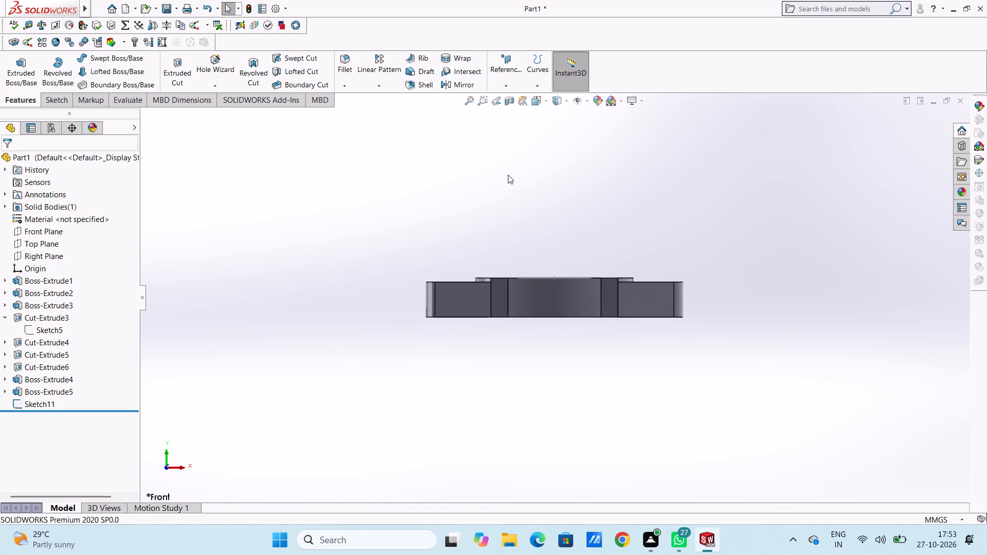
{"action": "left_click", "coordinate": [502, 68]}
{"action": "left_click", "coordinate": [511, 95]}
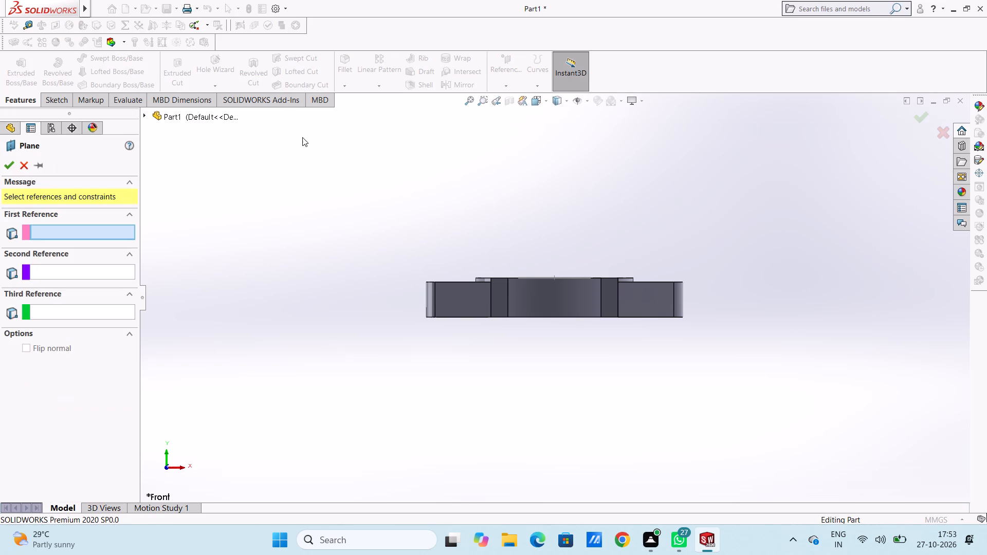
{"action": "left_click", "coordinate": [172, 116]}
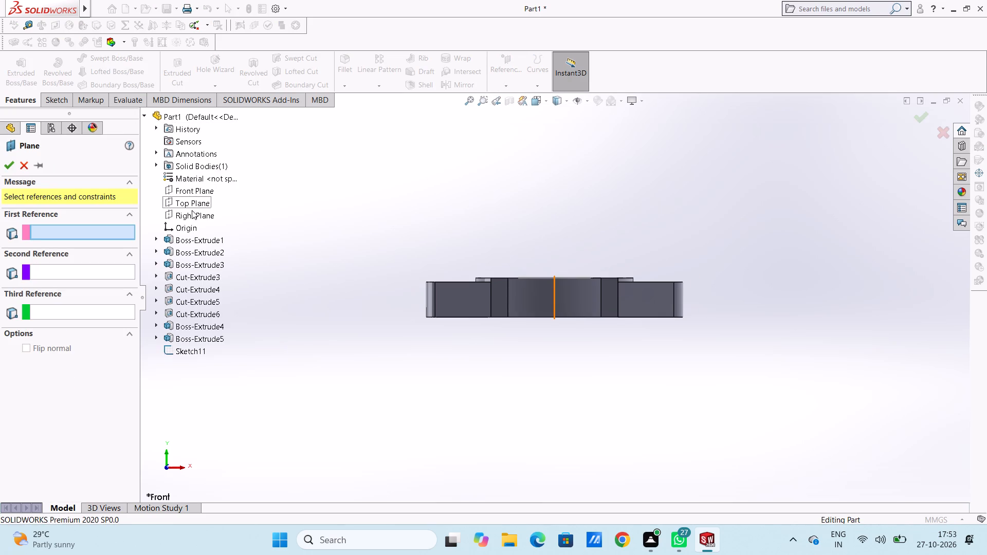
{"action": "left_click", "coordinate": [197, 205]}
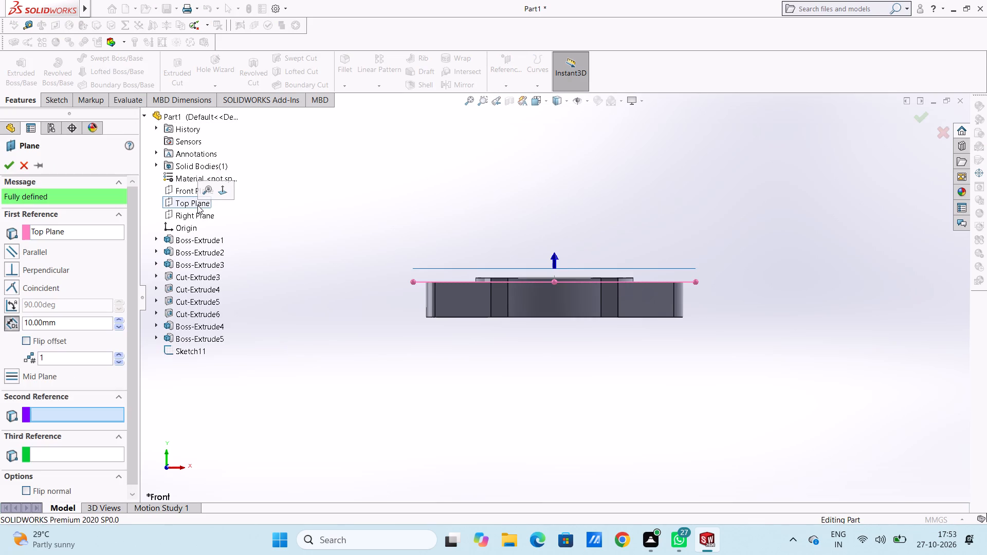
{"action": "double_click", "coordinate": [92, 323]}
{"action": "type", "text": "25"}
{"action": "key", "text": "Return"}
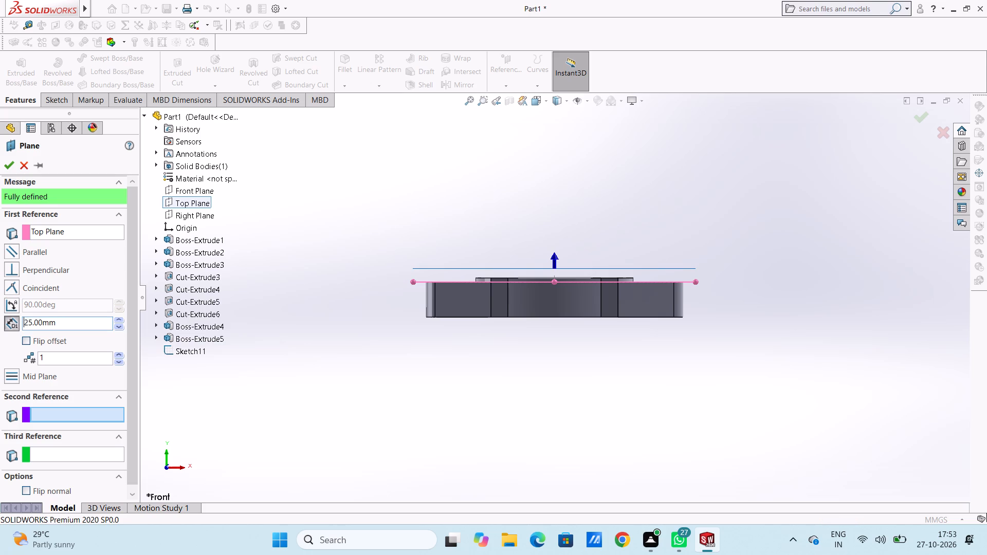
{"action": "left_click", "coordinate": [5, 167]}
{"action": "left_click", "coordinate": [294, 199]}
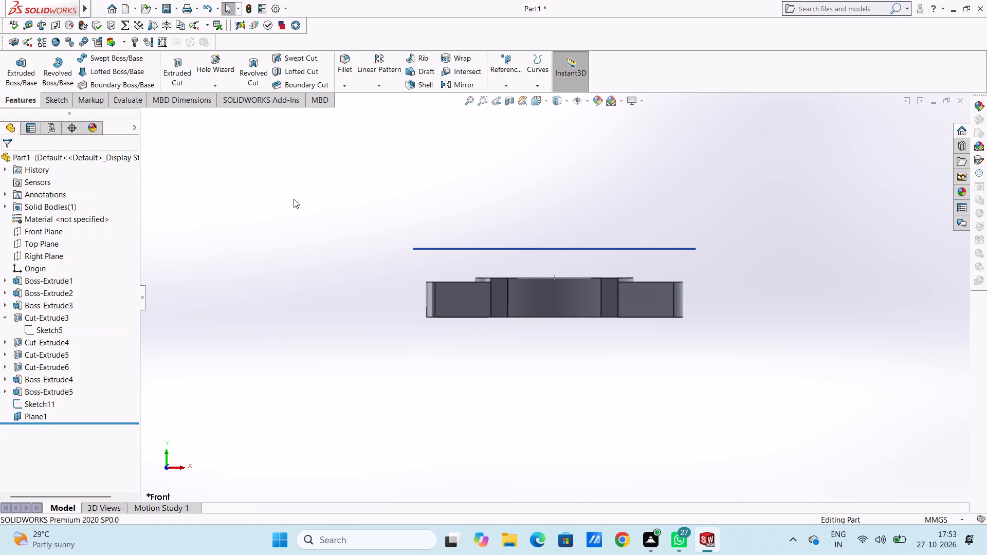
Start a sketch on the new offset plane and draw an origin-centred circle of about 15 mm radius.
{"action": "key", "text": "ctrl+5"}
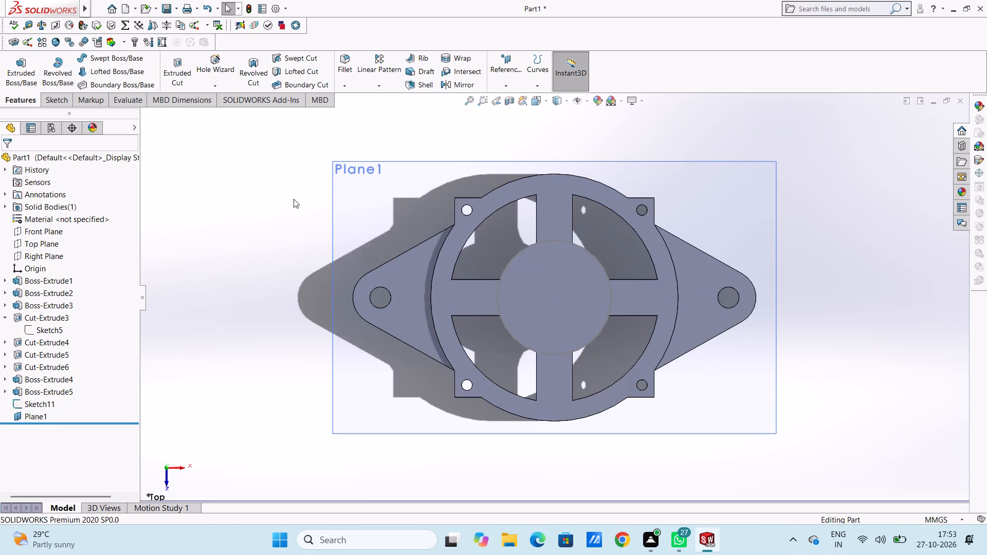
{"action": "left_click", "coordinate": [358, 232]}
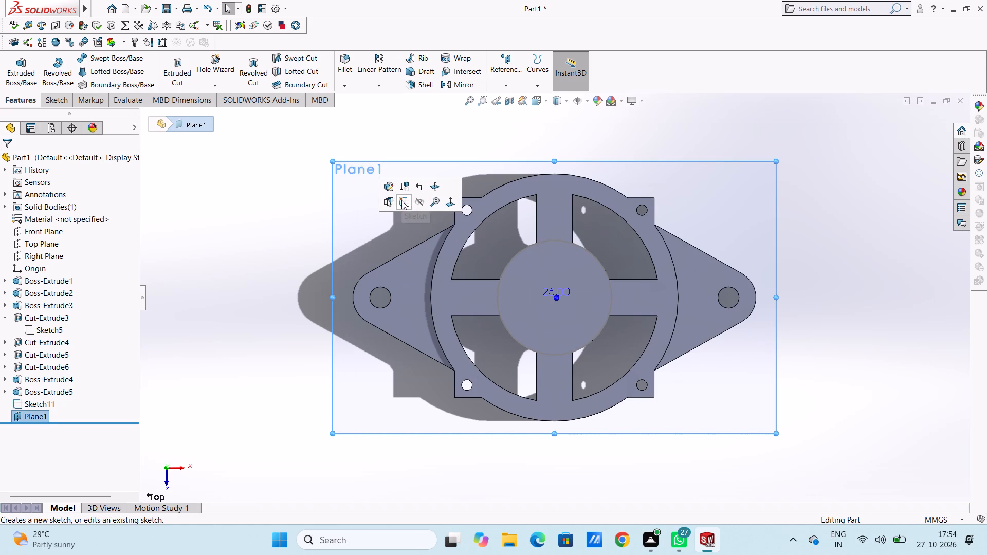
{"action": "left_click", "coordinate": [401, 200]}
{"action": "left_click", "coordinate": [305, 221]}
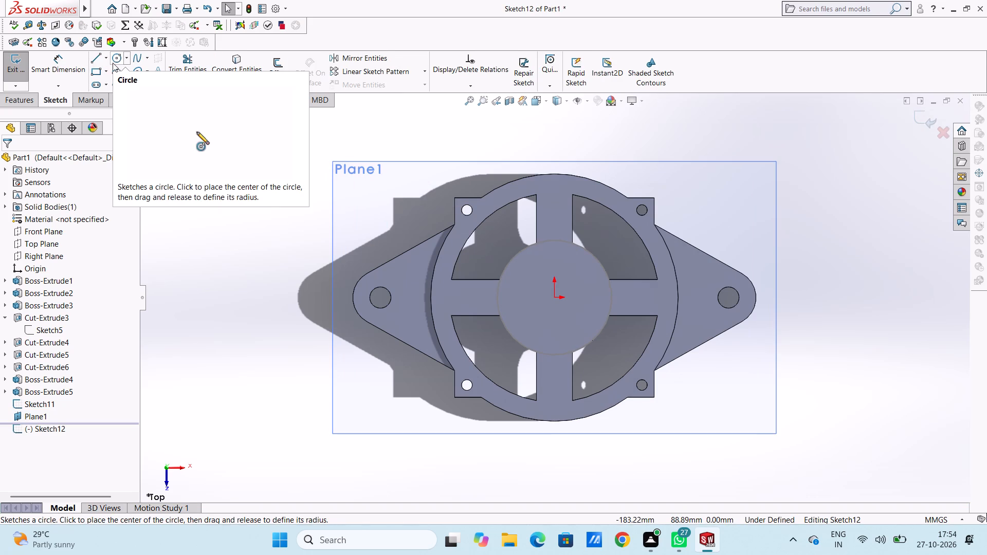
{"action": "left_click", "coordinate": [116, 55]}
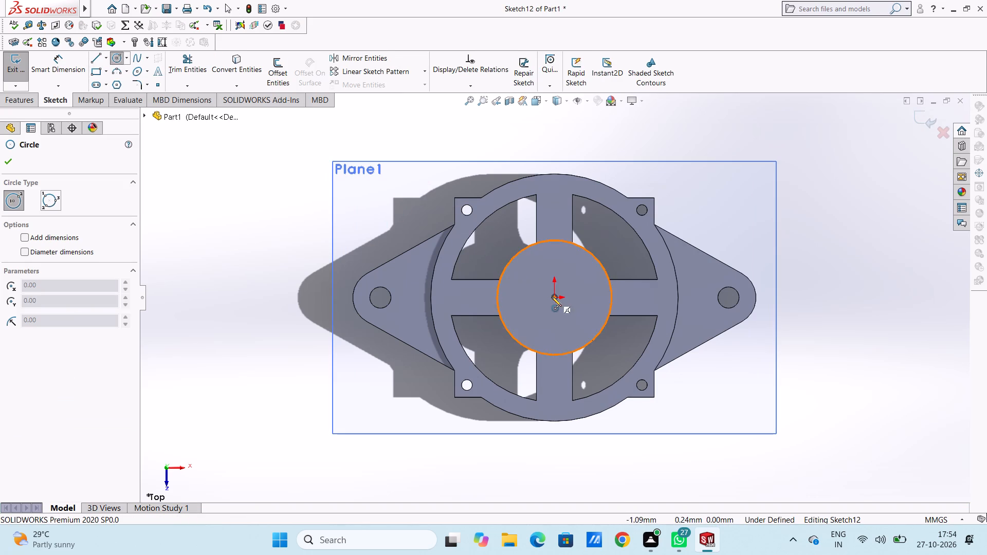
{"action": "left_click", "coordinate": [552, 297]}
{"action": "left_click", "coordinate": [582, 282]}
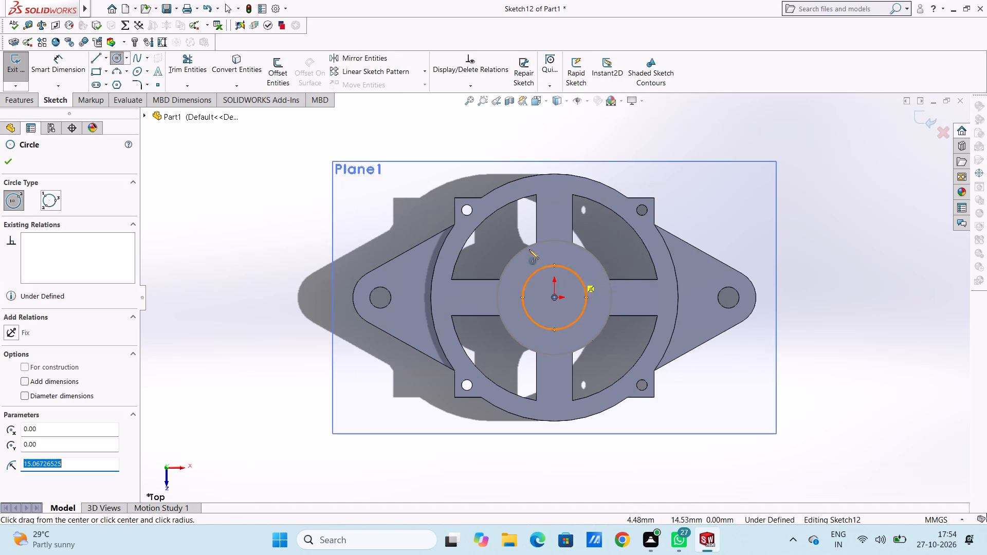
{"action": "left_click", "coordinate": [10, 164]}
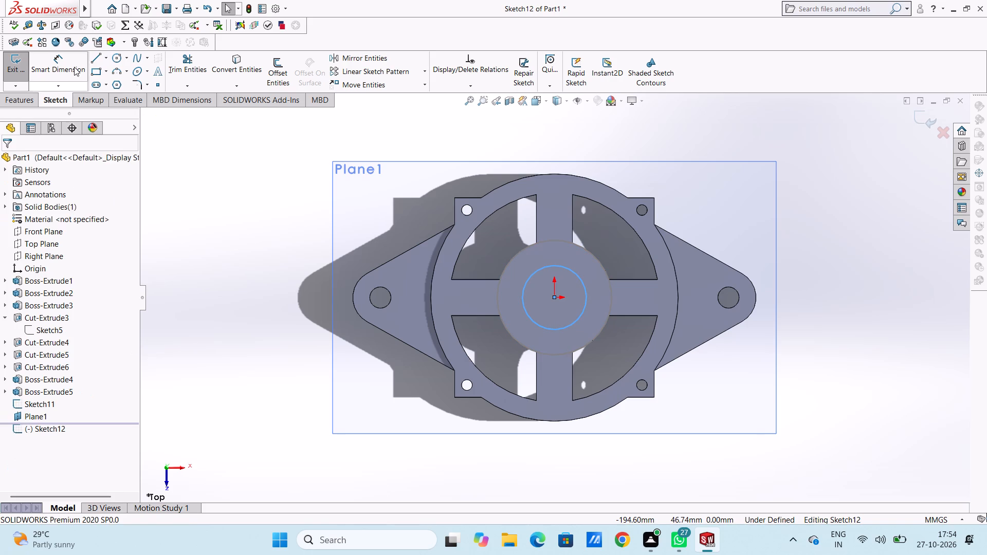
Dimension the circle on the offset plane with a diameter of 26 mm.
{"action": "left_click", "coordinate": [74, 67]}
{"action": "left_click", "coordinate": [562, 269]}
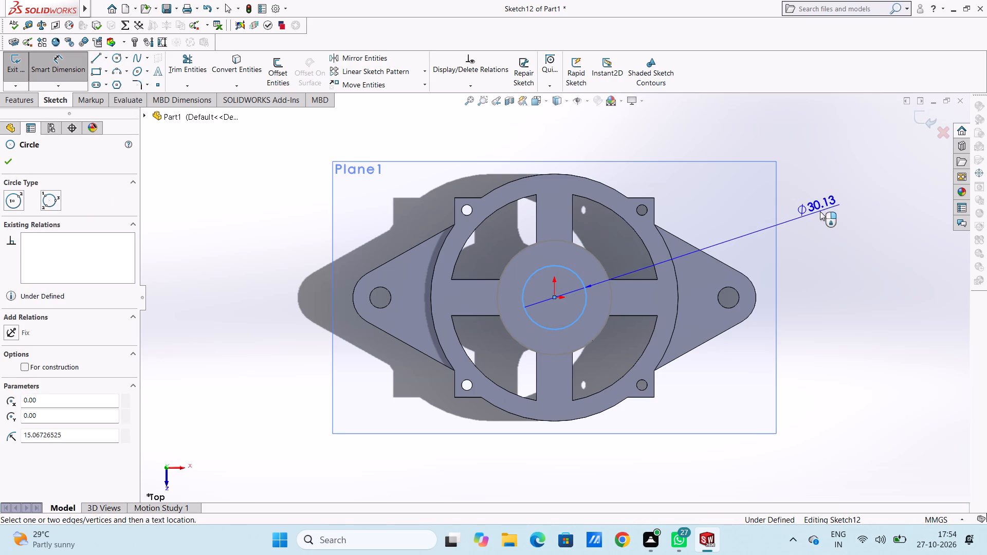
{"action": "left_click", "coordinate": [820, 211]}
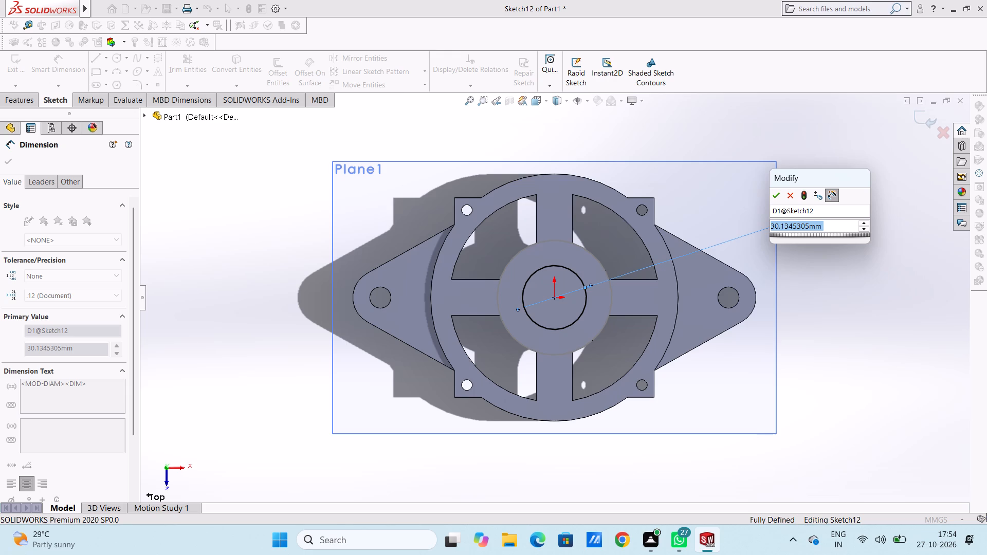
{"action": "type", "text": "26"}
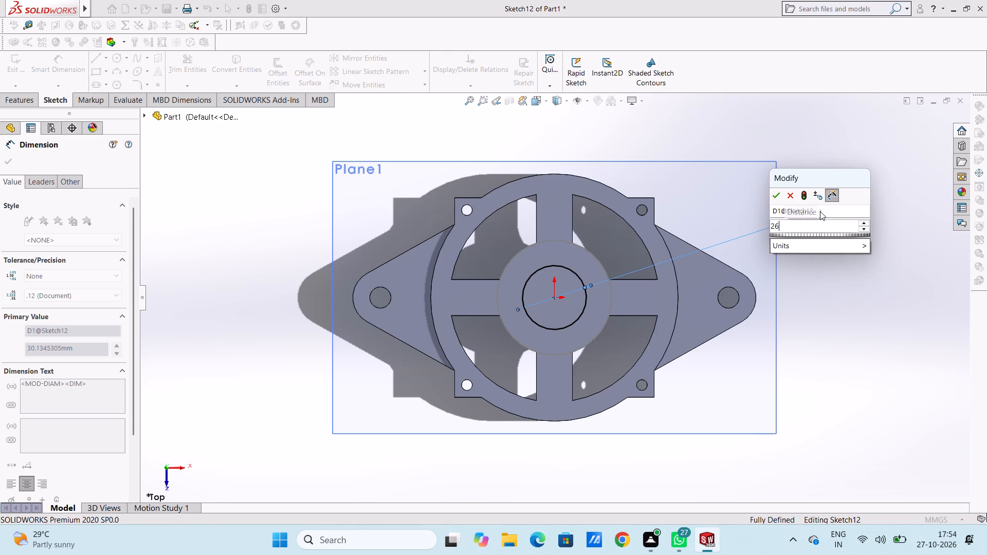
{"action": "key", "text": "Return"}
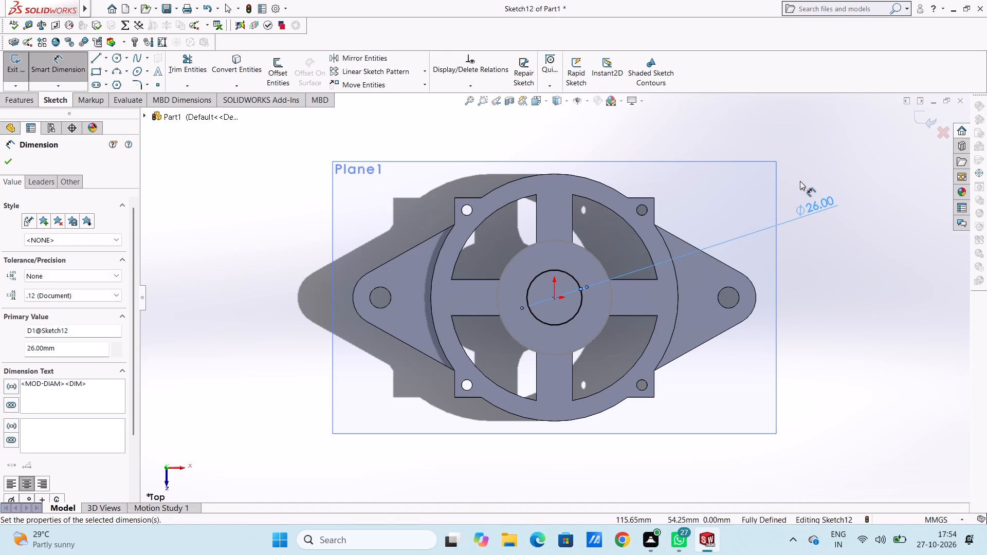
Finish the 26 mm circle sketch on the offset plane.
{"action": "left_click", "coordinate": [822, 169]}
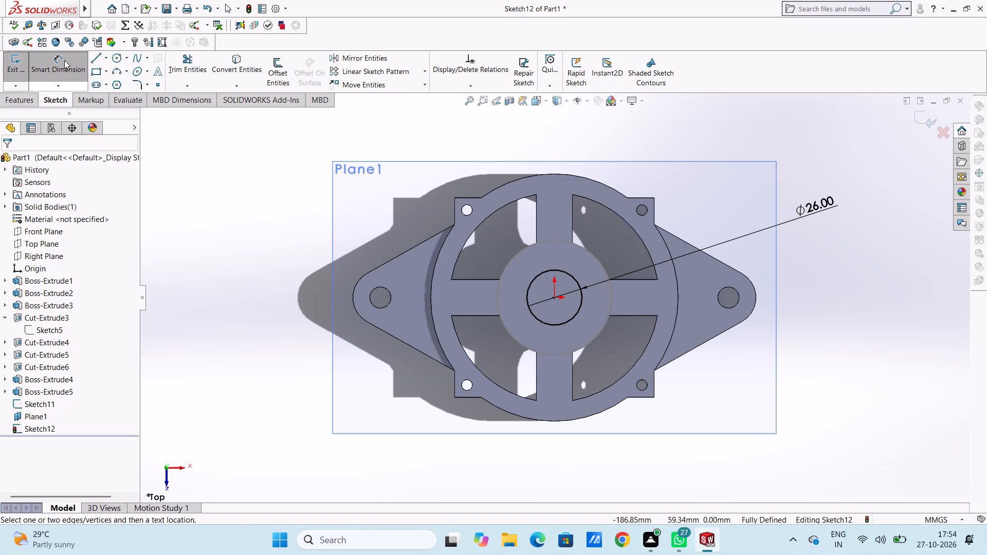
{"action": "left_click", "coordinate": [64, 60]}
{"action": "left_click", "coordinate": [20, 104]}
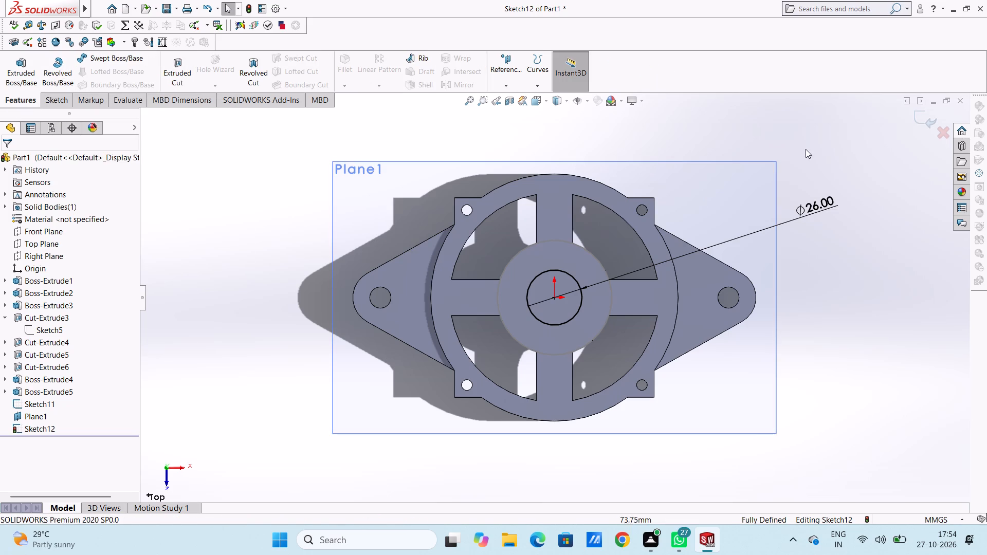
{"action": "left_click", "coordinate": [924, 117]}
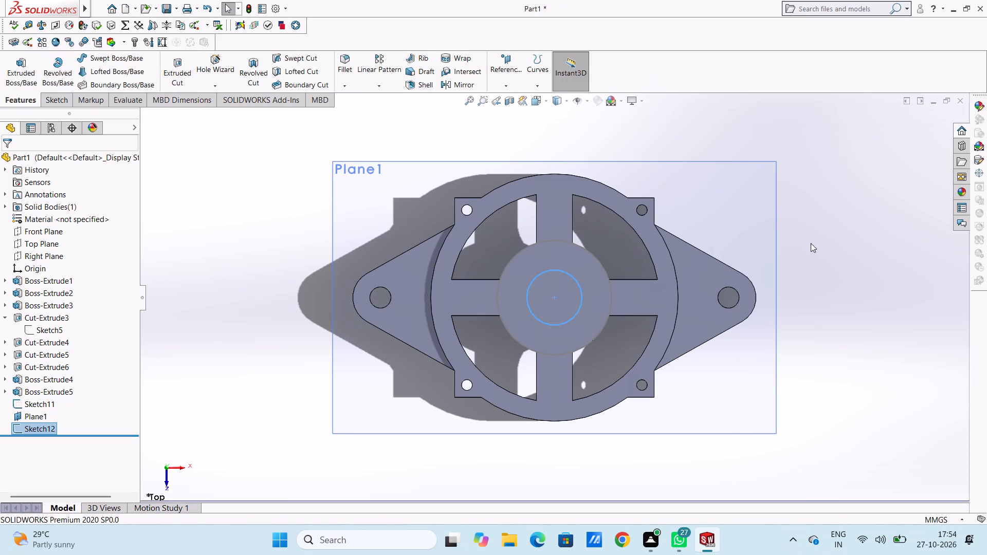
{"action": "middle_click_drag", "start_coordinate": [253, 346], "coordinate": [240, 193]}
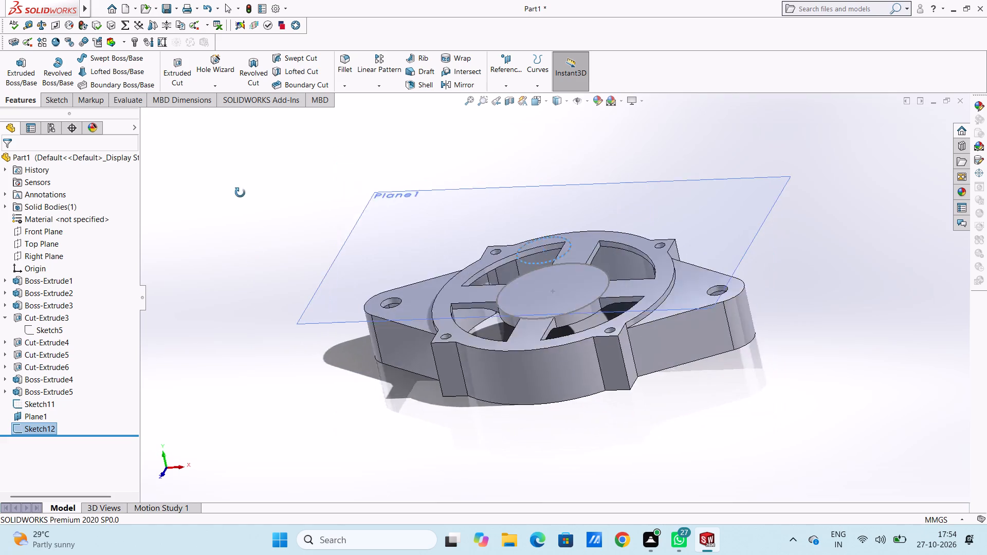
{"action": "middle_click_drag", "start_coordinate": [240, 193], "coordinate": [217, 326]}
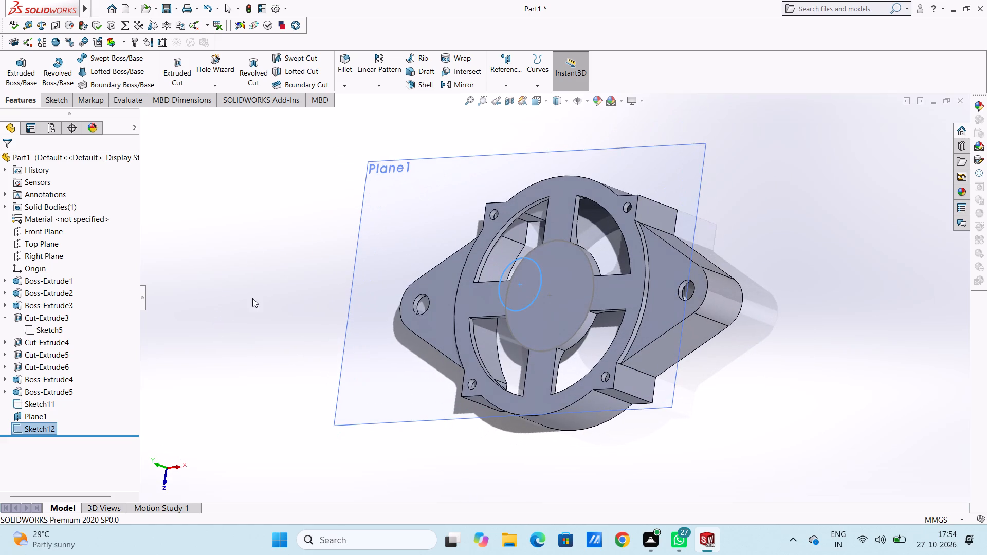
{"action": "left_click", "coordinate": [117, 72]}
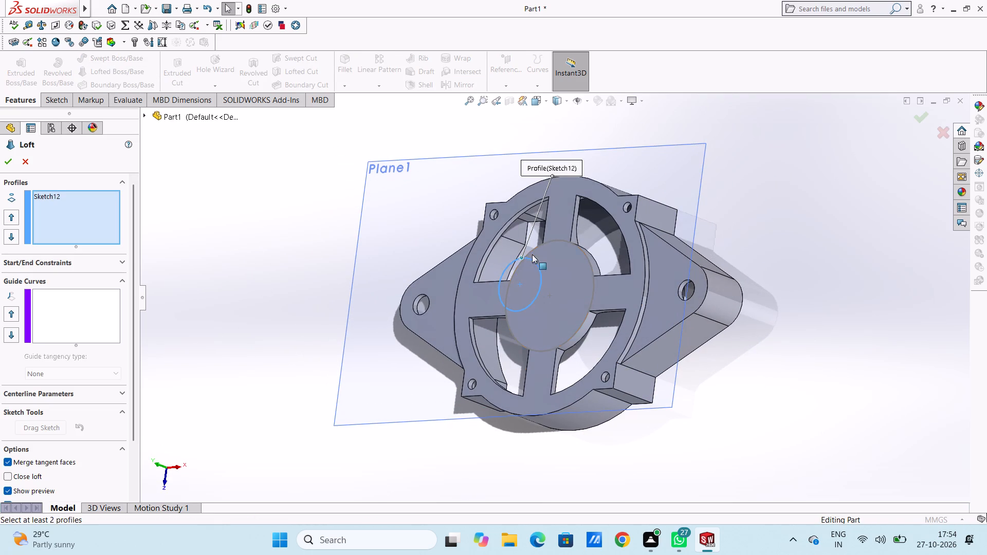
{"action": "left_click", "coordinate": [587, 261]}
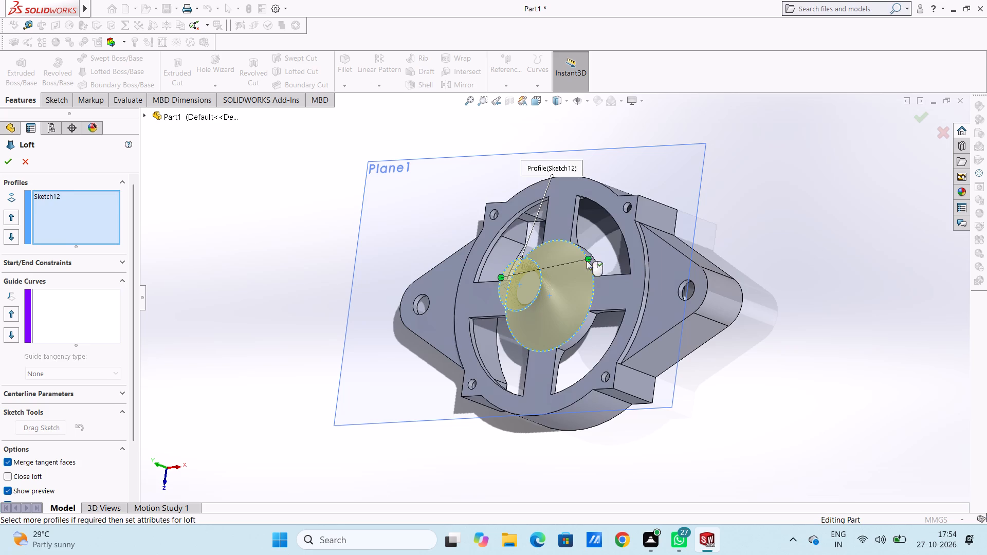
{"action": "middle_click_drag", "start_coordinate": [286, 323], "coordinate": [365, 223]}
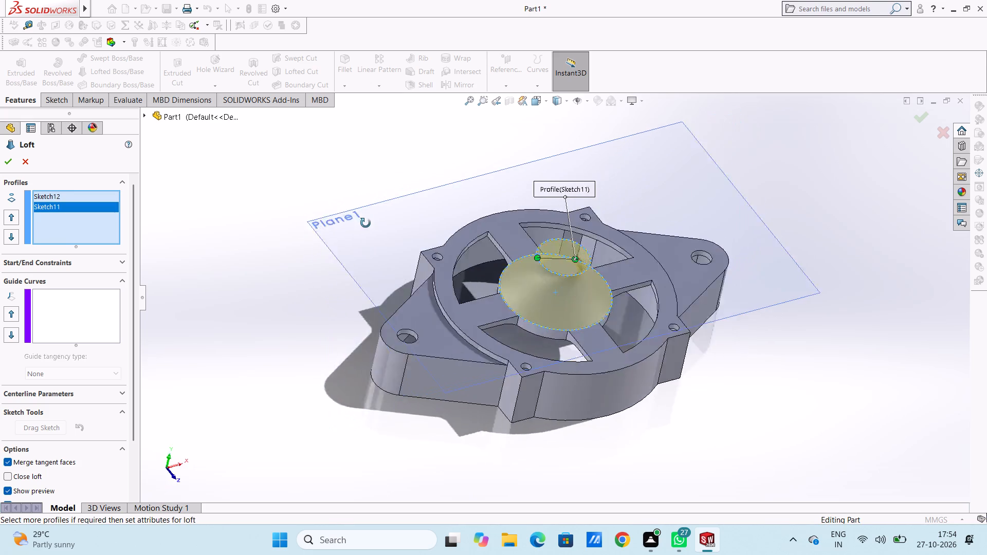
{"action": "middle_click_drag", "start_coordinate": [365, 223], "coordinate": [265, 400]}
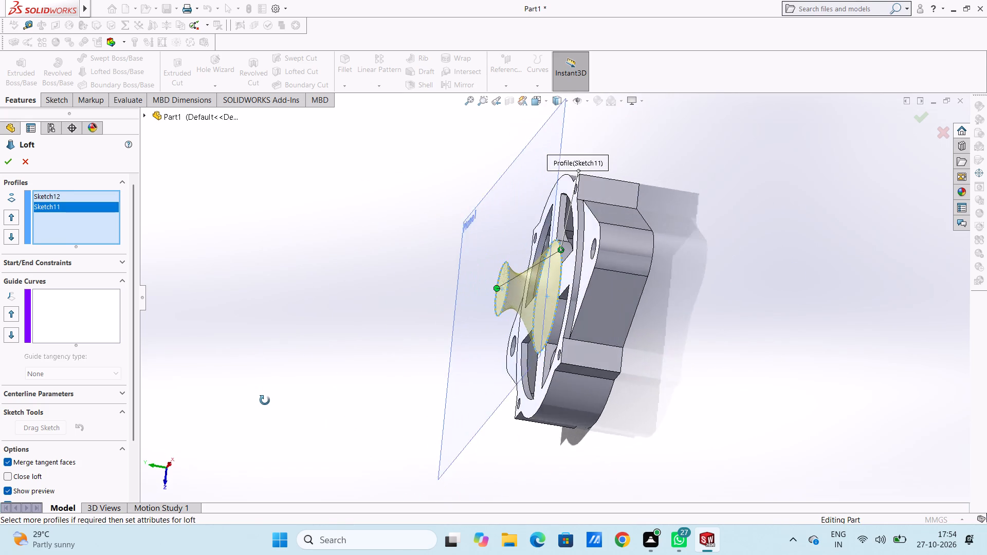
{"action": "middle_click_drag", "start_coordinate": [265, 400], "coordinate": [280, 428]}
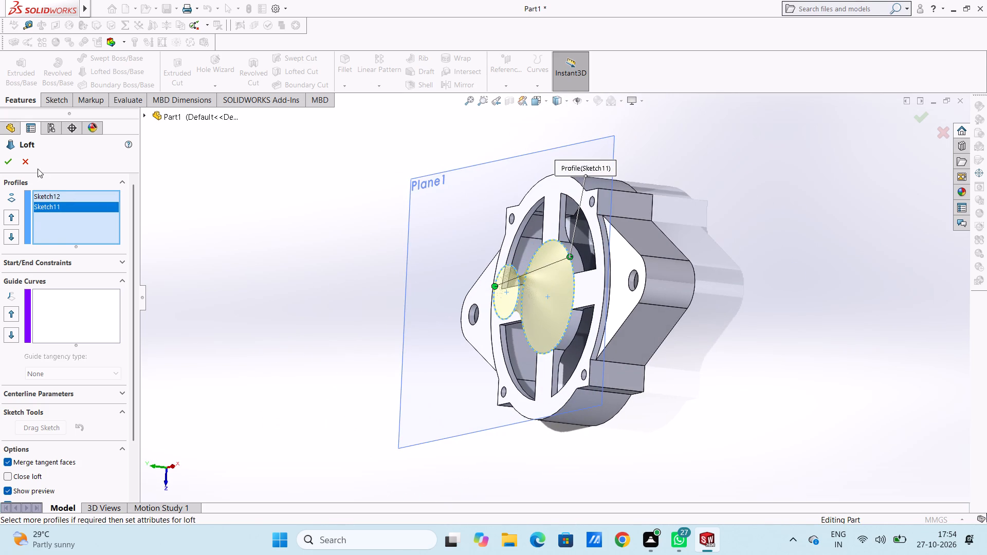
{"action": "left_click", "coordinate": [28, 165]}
Loft a solid boss from the large circle on the hub's top face to the 26 mm circle on the offset plane.
{"action": "scroll", "coordinate": [594, 289], "scroll_direction": "down", "scroll_amount": 3}
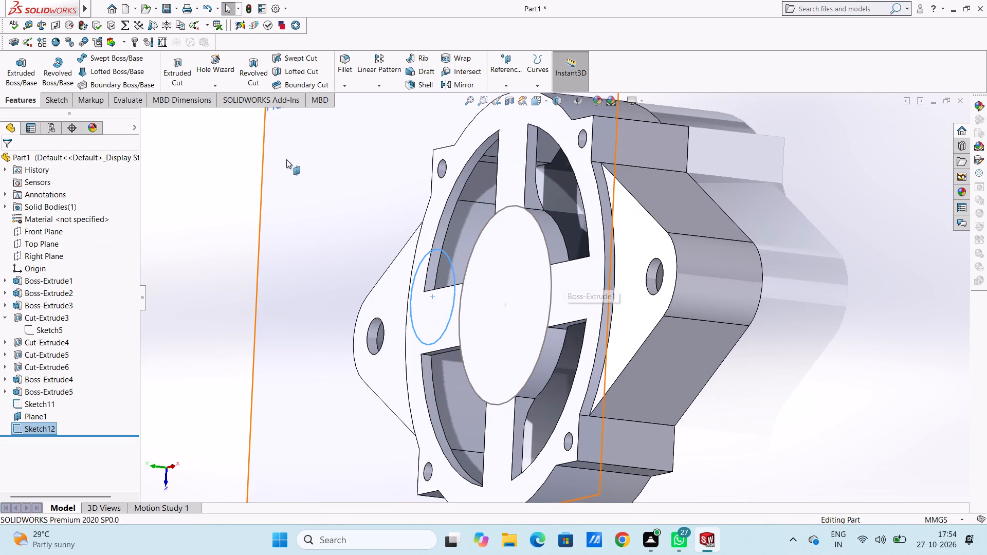
{"action": "left_click", "coordinate": [211, 237]}
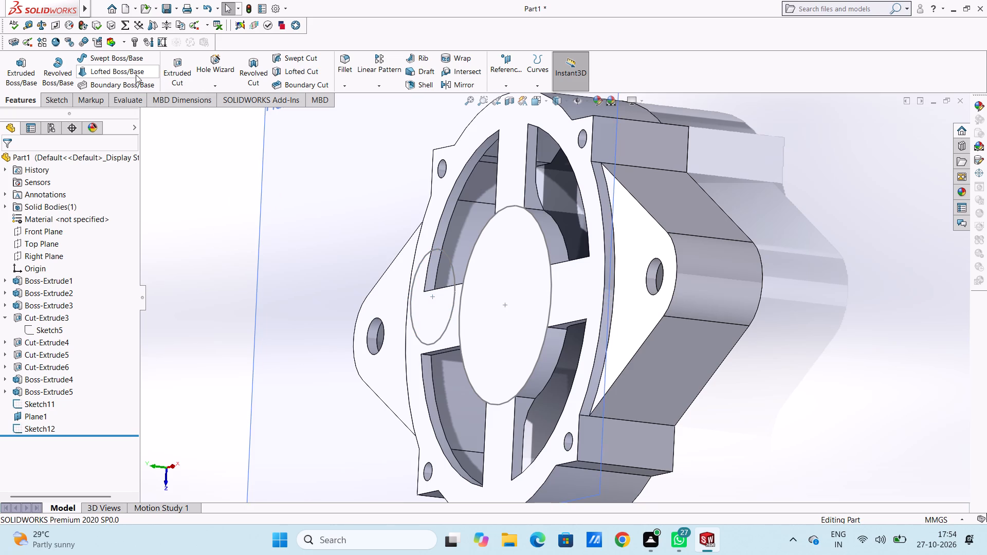
{"action": "left_click", "coordinate": [123, 73]}
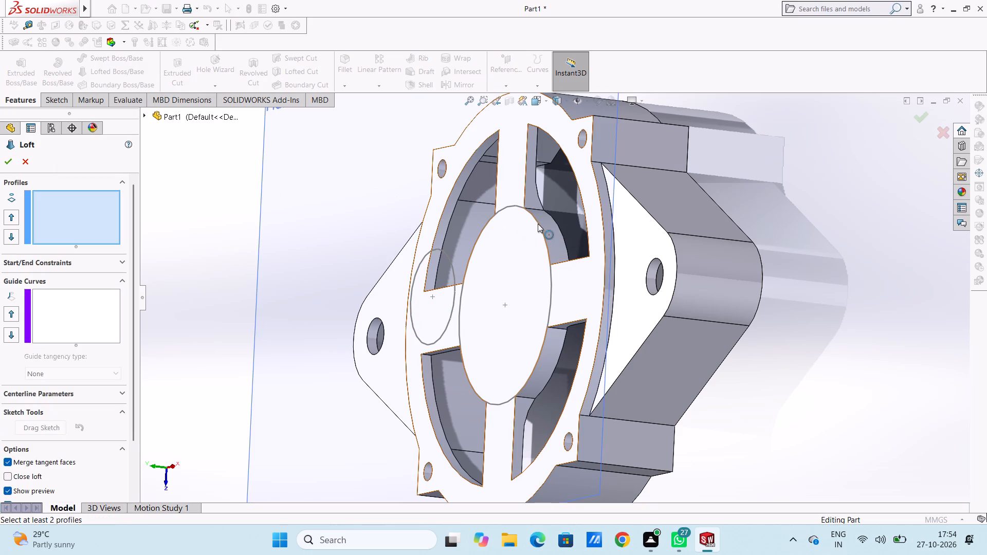
{"action": "left_click", "coordinate": [538, 224]}
{"action": "left_click", "coordinate": [448, 256]}
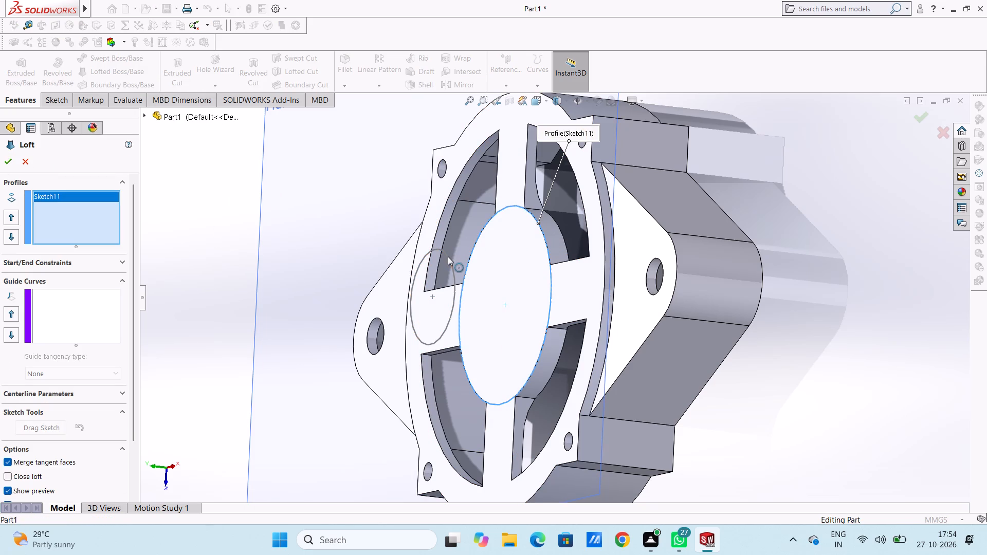
{"action": "left_click", "coordinate": [9, 163]}
{"action": "scroll", "coordinate": [74, 270], "scroll_direction": "down", "scroll_amount": 4}
{"action": "scroll", "coordinate": [62, 337], "scroll_direction": "up", "scroll_amount": 4}
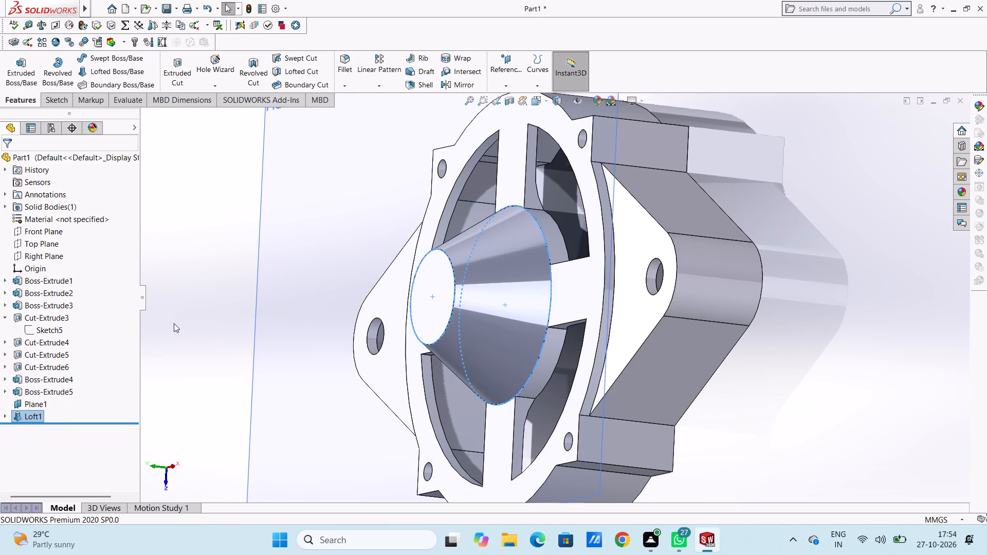
{"action": "left_click", "coordinate": [203, 311]}
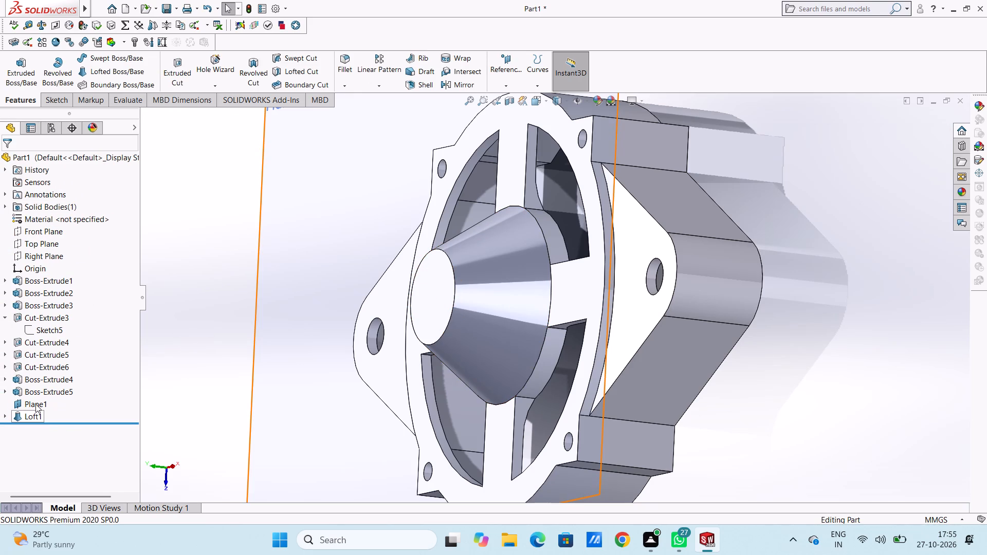
Hide the offset reference plane Plane1.
{"action": "left_click", "coordinate": [35, 404]}
{"action": "left_click", "coordinate": [61, 393]}
{"action": "left_click", "coordinate": [206, 351]}
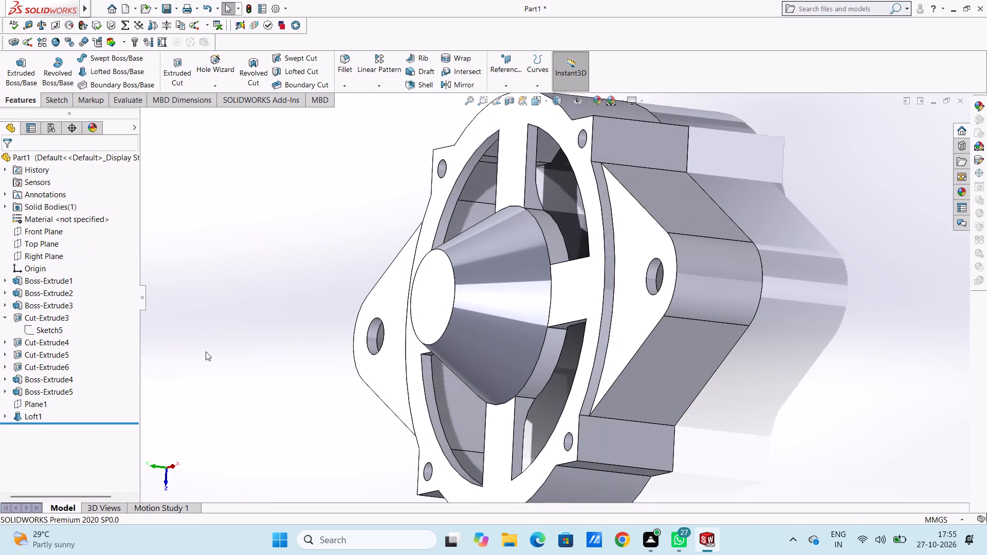
Examine the housing and its tapered central hub from above, the side and the underside.
{"action": "scroll", "coordinate": [206, 351], "scroll_direction": "up", "scroll_amount": 3}
{"action": "middle_click_drag", "start_coordinate": [316, 329], "coordinate": [362, 336]}
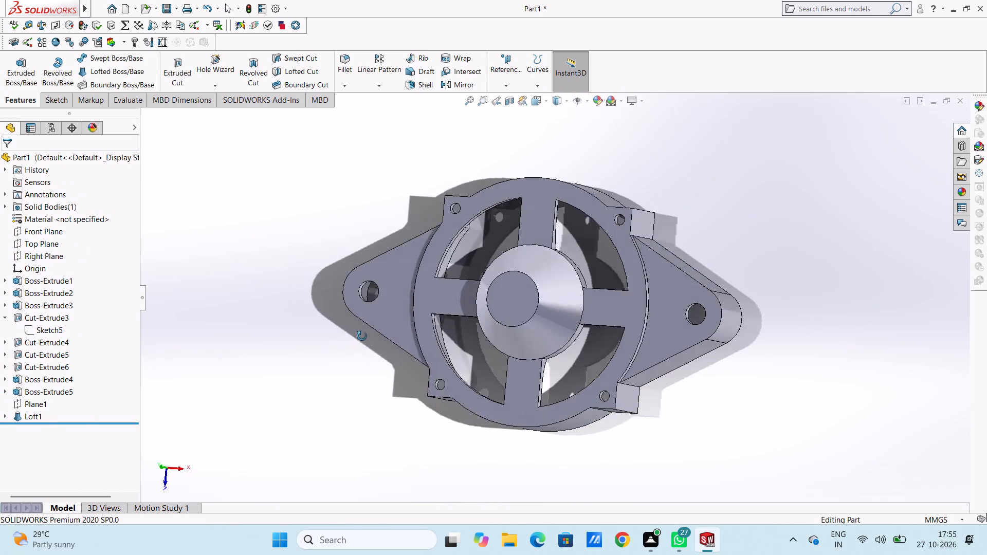
{"action": "middle_click_drag", "start_coordinate": [362, 336], "coordinate": [407, 239]}
{"action": "middle_click_drag", "start_coordinate": [444, 408], "coordinate": [409, 397]}
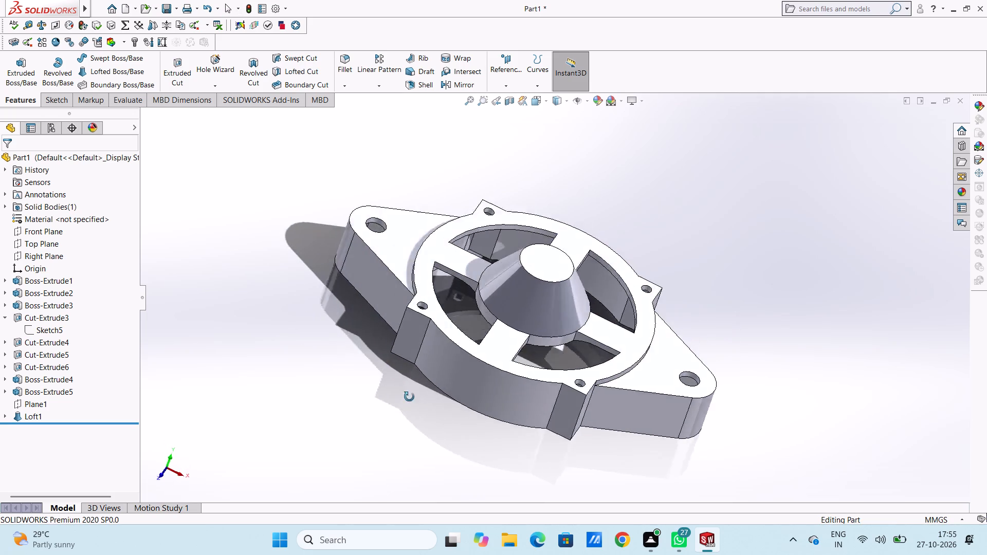
{"action": "middle_click_drag", "start_coordinate": [409, 397], "coordinate": [418, 480]}
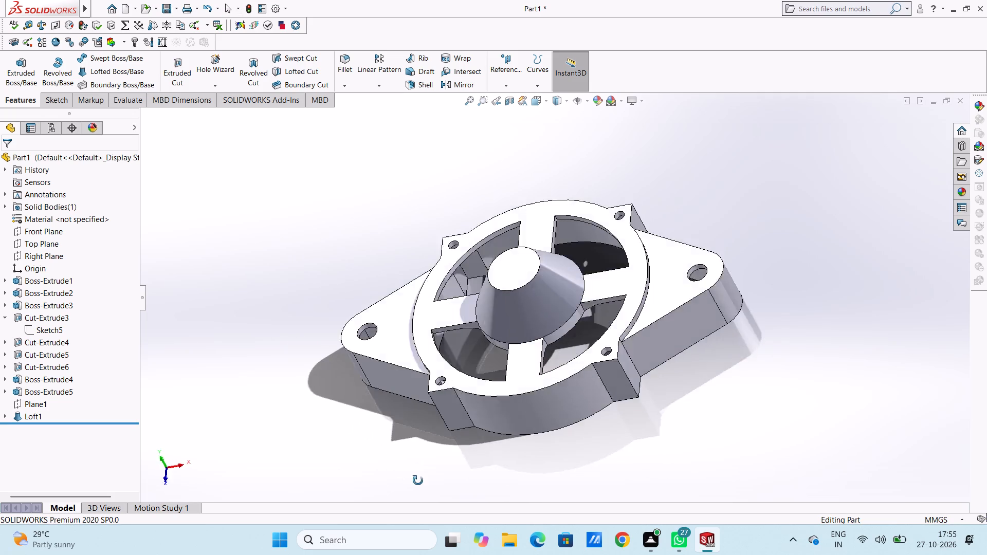
{"action": "middle_click_drag", "start_coordinate": [418, 480], "coordinate": [411, 372]}
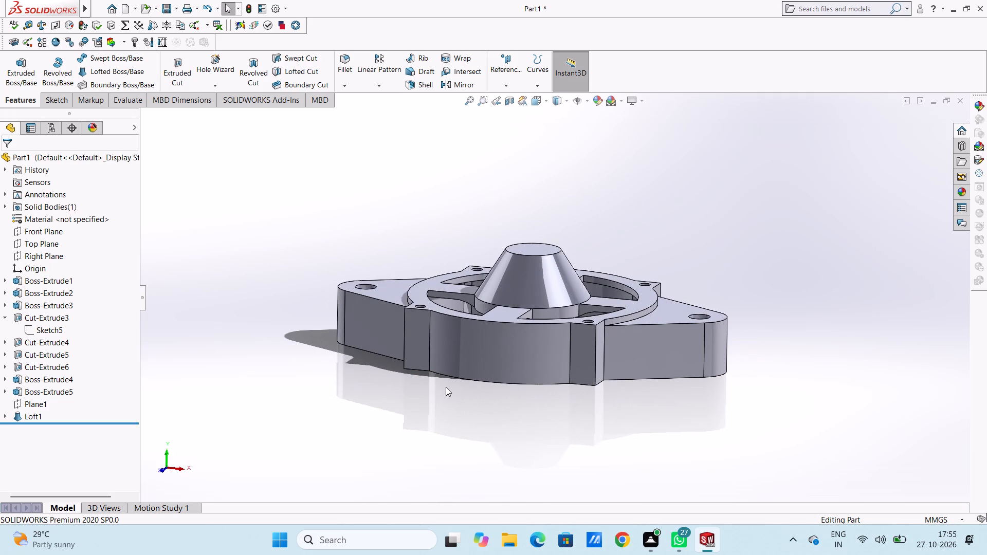
{"action": "middle_click_drag", "start_coordinate": [445, 388], "coordinate": [489, 219]}
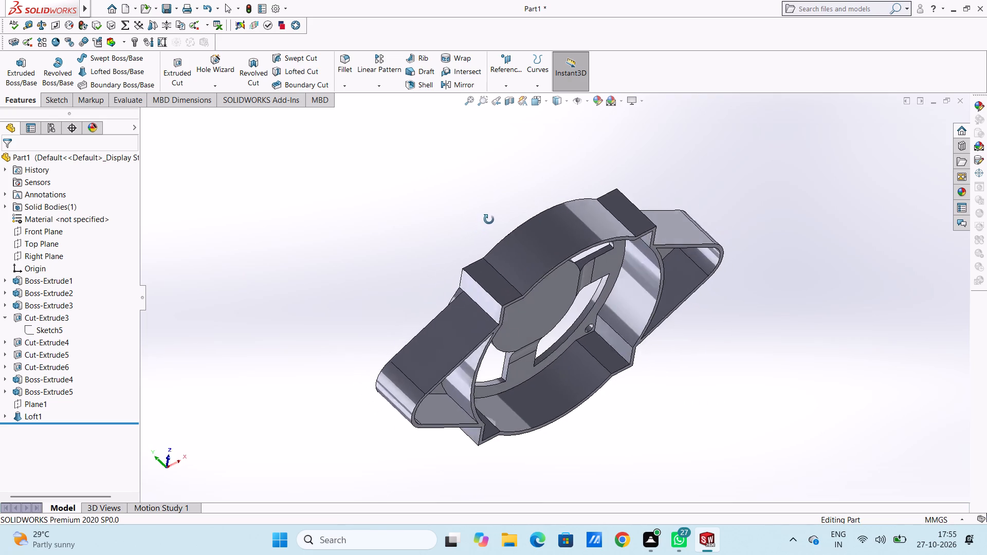
{"action": "middle_click_drag", "start_coordinate": [489, 219], "coordinate": [448, 196]}
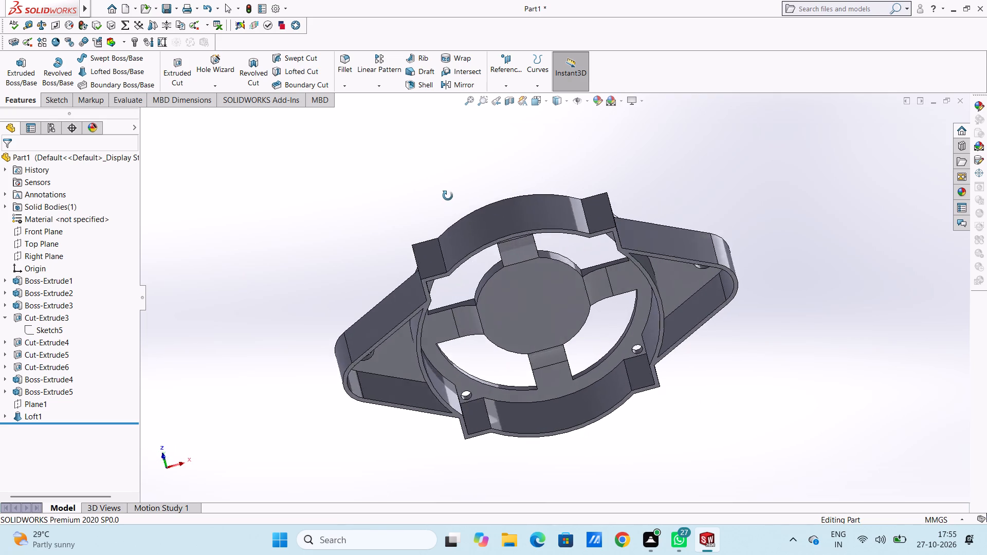
{"action": "middle_click_drag", "start_coordinate": [448, 196], "coordinate": [429, 391]}
{"action": "middle_click_drag", "start_coordinate": [409, 213], "coordinate": [432, 375]}
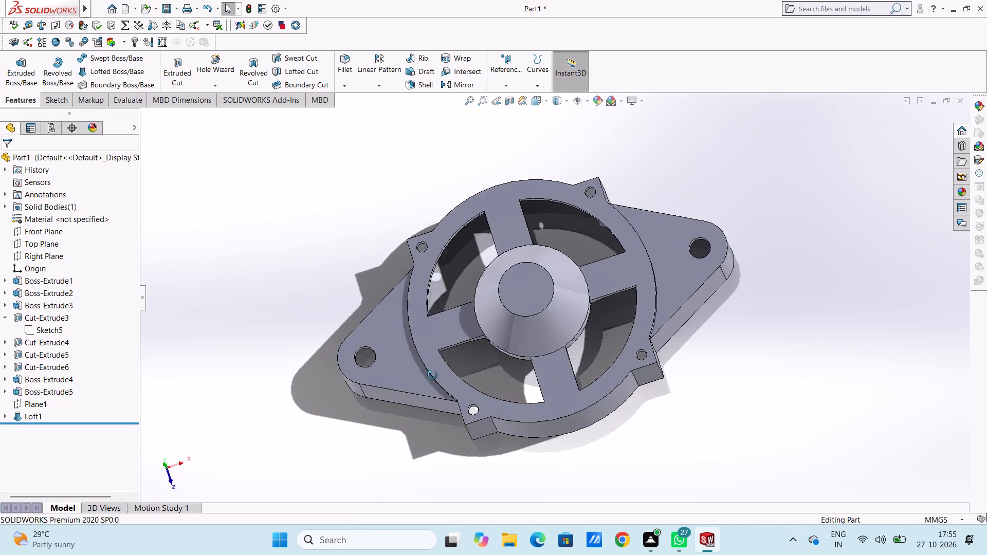
{"action": "middle_click_drag", "start_coordinate": [432, 375], "coordinate": [434, 233]}
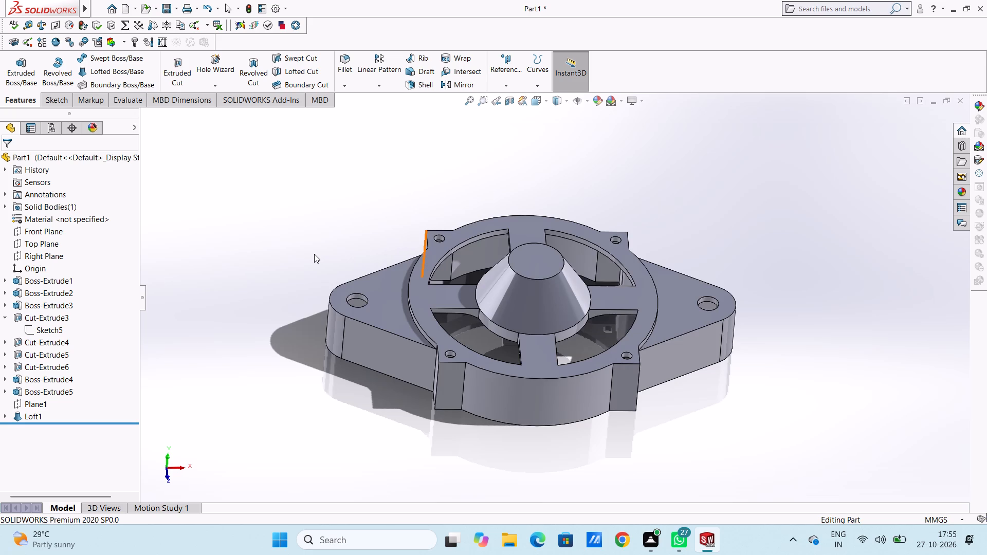
Start a sketch on the tapered hub's flat end face and draw an origin-centred circle of 5 mm radius.
{"action": "key", "text": "ctrl+5"}
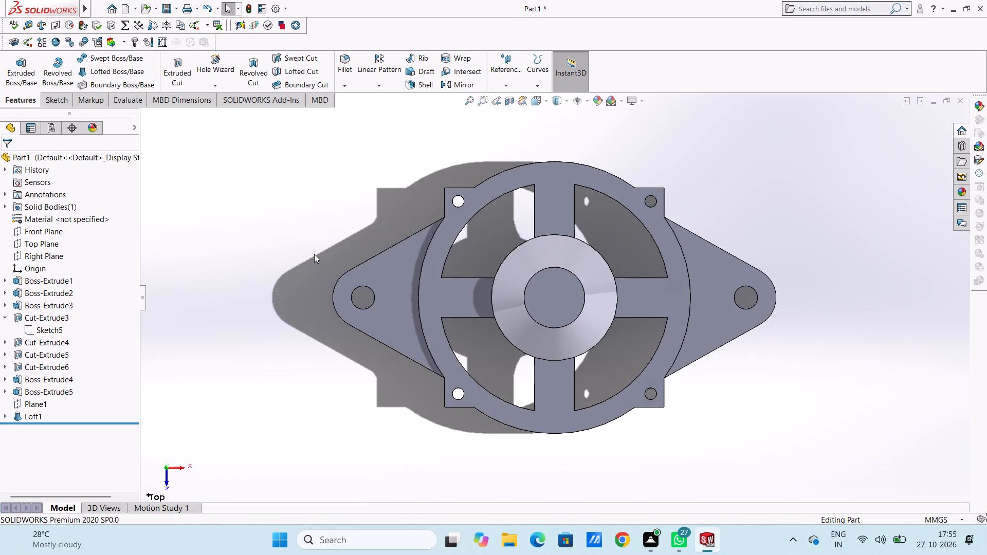
{"action": "scroll", "coordinate": [570, 239], "scroll_direction": "down", "scroll_amount": 2}
{"action": "left_click", "coordinate": [550, 329]}
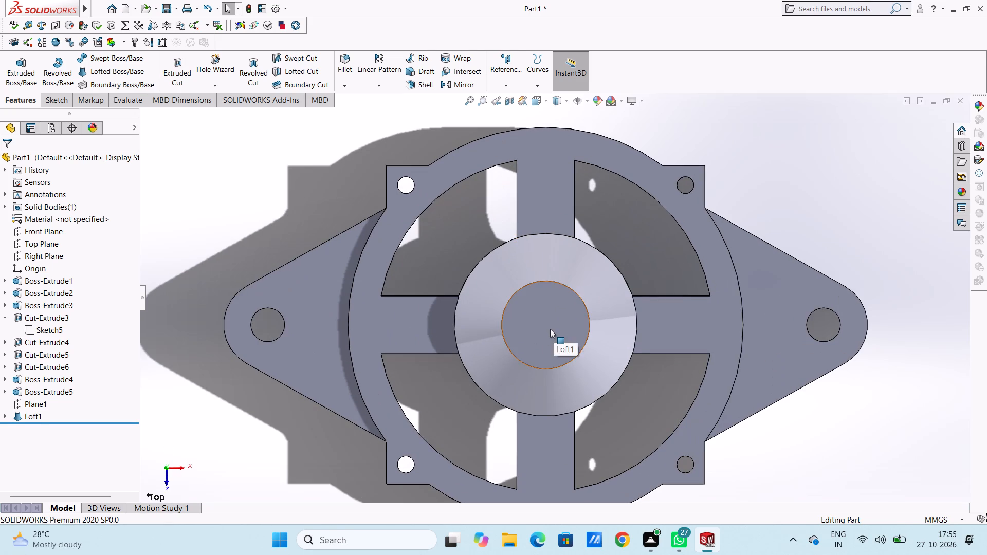
{"action": "left_click", "coordinate": [594, 302]}
{"action": "left_click", "coordinate": [628, 256]}
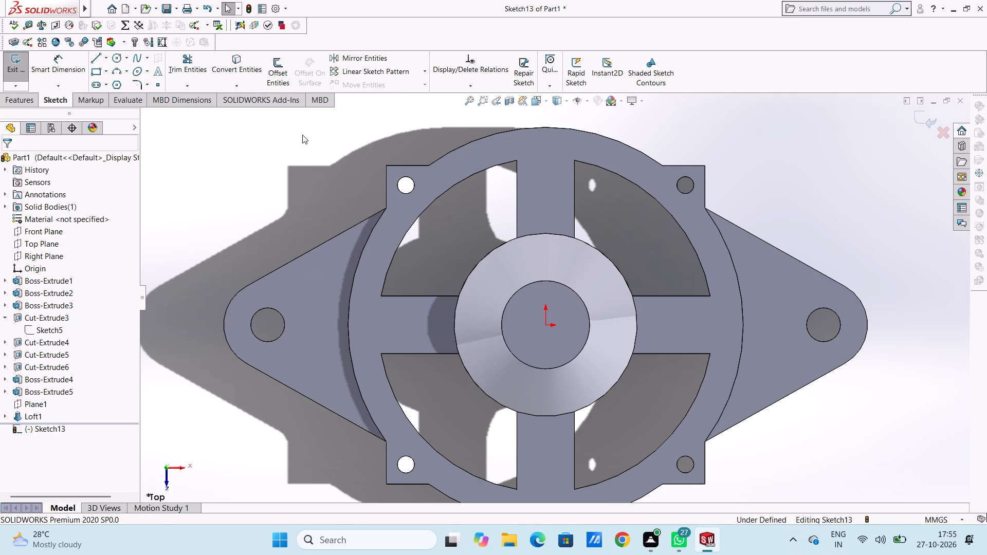
{"action": "left_click", "coordinate": [121, 60]}
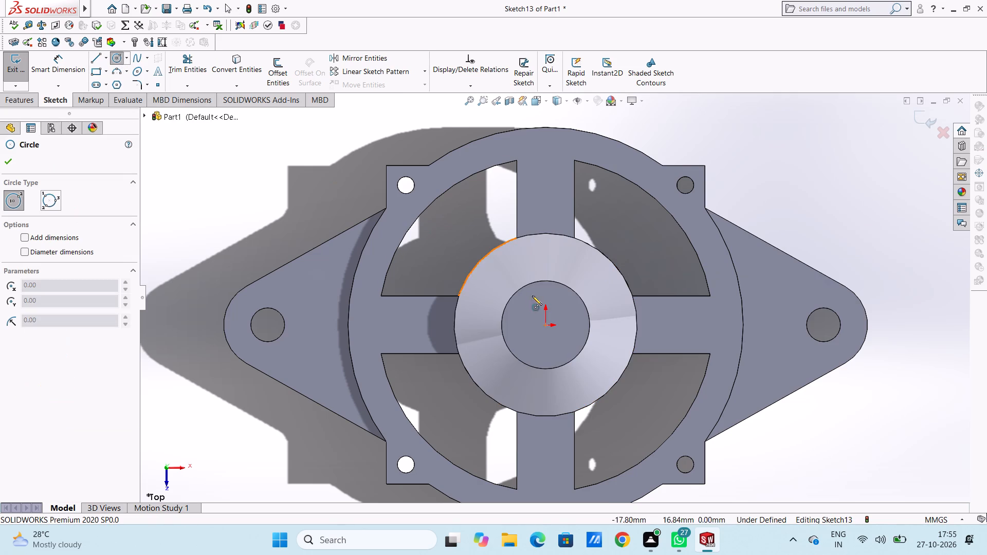
{"action": "left_click", "coordinate": [545, 324]}
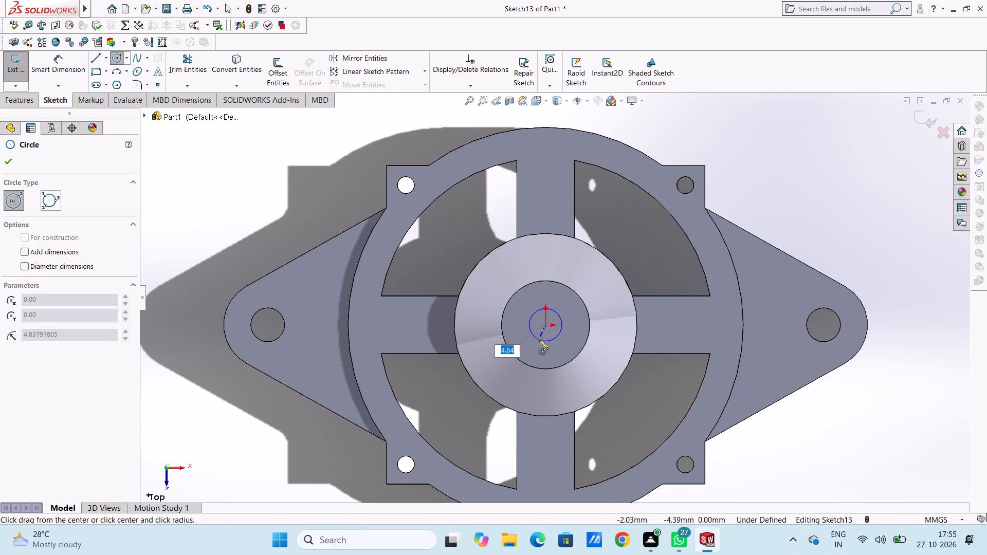
{"action": "key", "text": "5"}
{"action": "key", "text": "Return"}
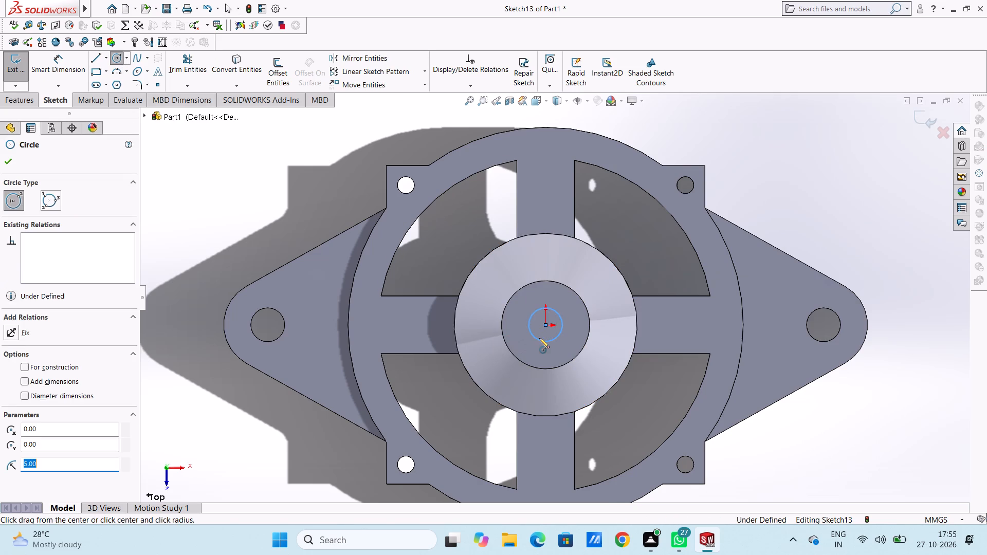
{"action": "left_click", "coordinate": [10, 160]}
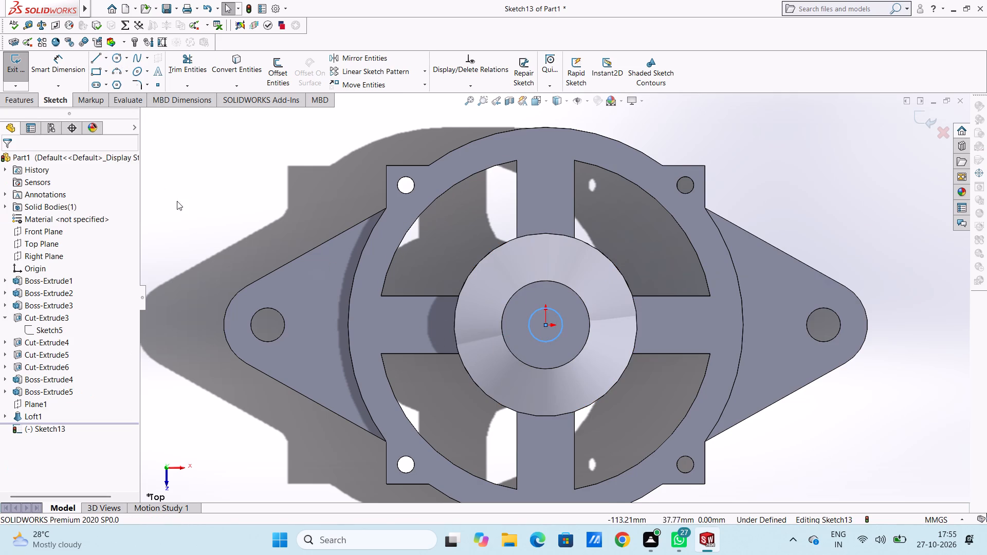
{"action": "left_click", "coordinate": [192, 208]}
Dimension the small origin-centred circle on the tapered hub's end face to a 10 mm diameter.
{"action": "left_click", "coordinate": [72, 63]}
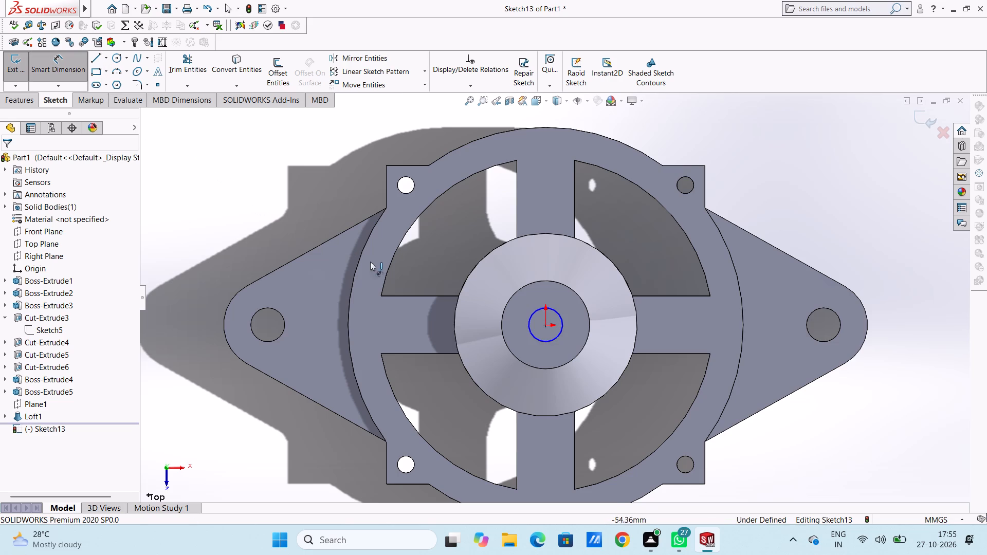
{"action": "left_click", "coordinate": [541, 341]}
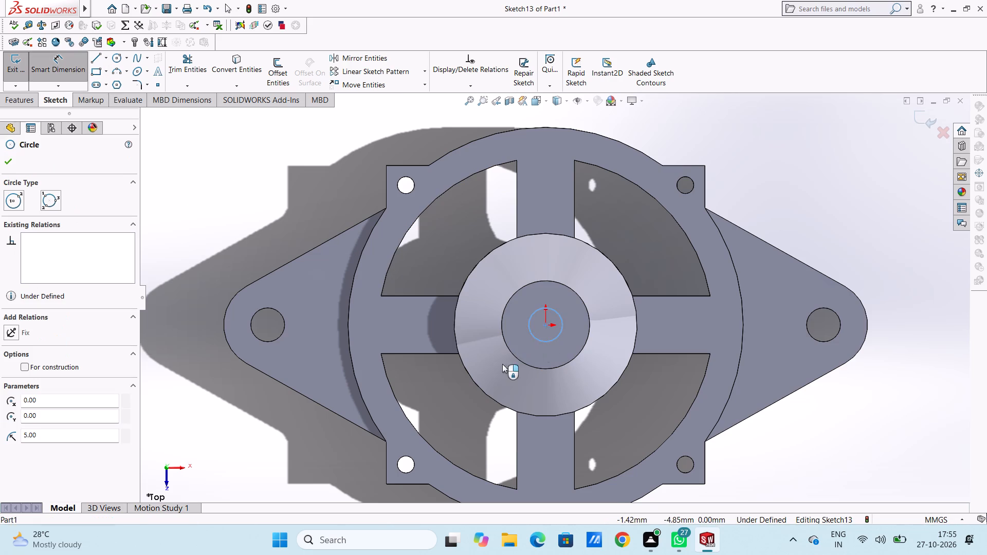
{"action": "scroll", "coordinate": [472, 391], "scroll_direction": "up", "scroll_amount": 3}
{"action": "left_click", "coordinate": [378, 410]}
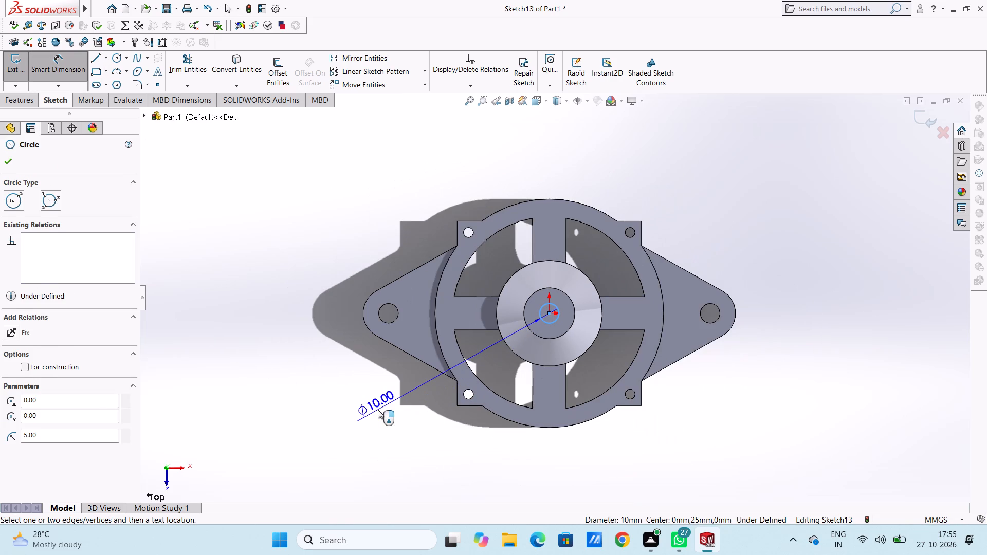
{"action": "left_click", "coordinate": [336, 393]}
{"action": "left_click", "coordinate": [334, 376]}
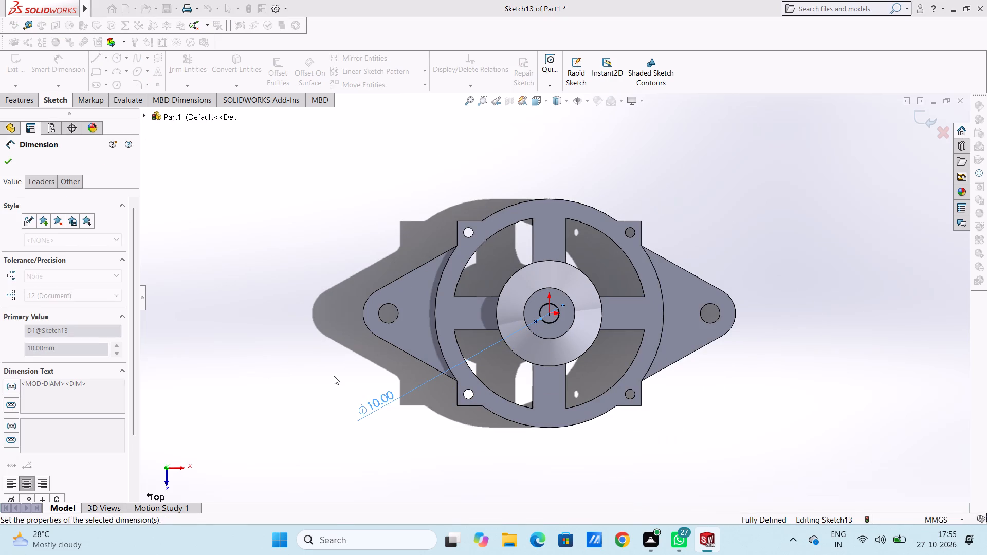
{"action": "middle_click_drag", "start_coordinate": [495, 257], "coordinate": [427, 332]}
{"action": "left_click", "coordinate": [72, 73]}
Cut-extrude the 10 mm circle Through All to bore a central hole through the tapered hub.
{"action": "left_click", "coordinate": [26, 97]}
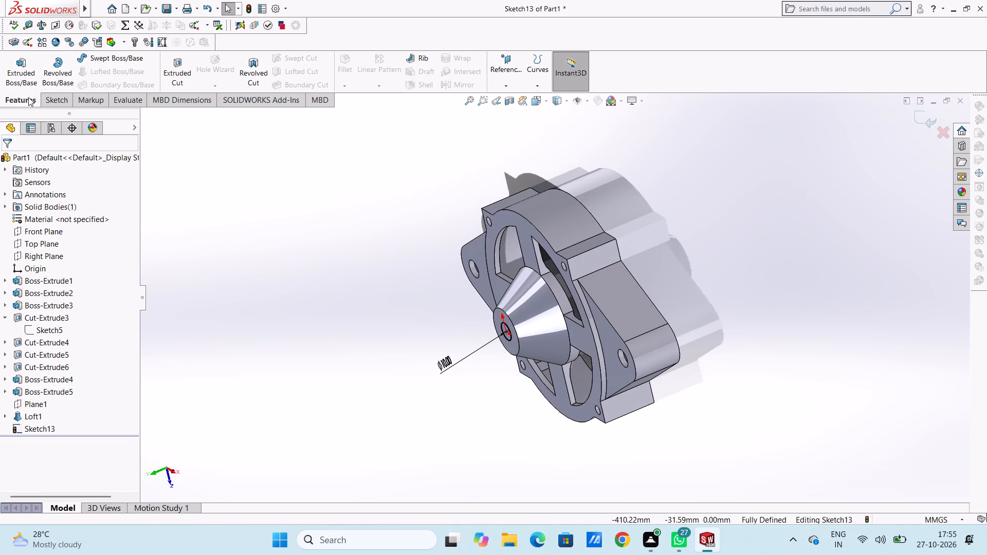
{"action": "left_click", "coordinate": [173, 71]}
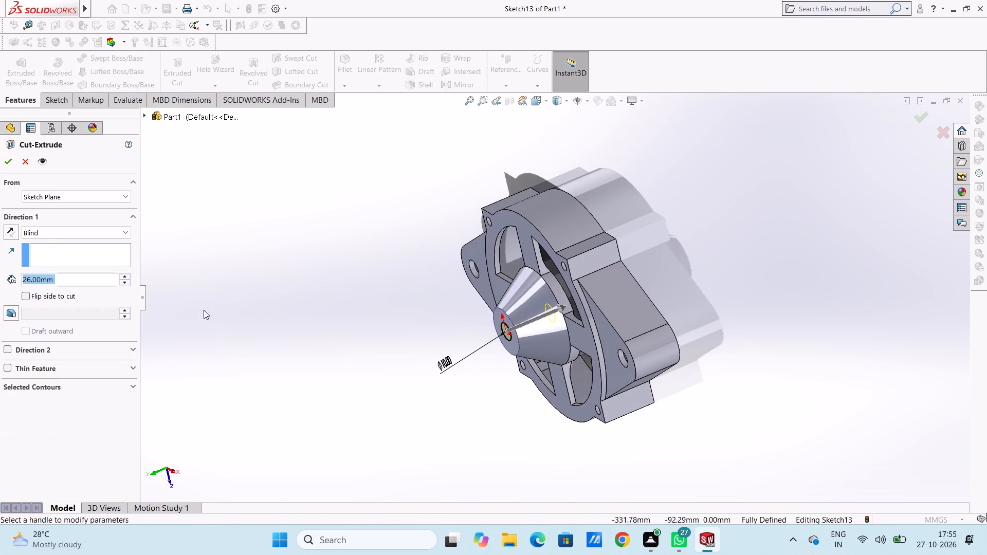
{"action": "left_click", "coordinate": [54, 233]}
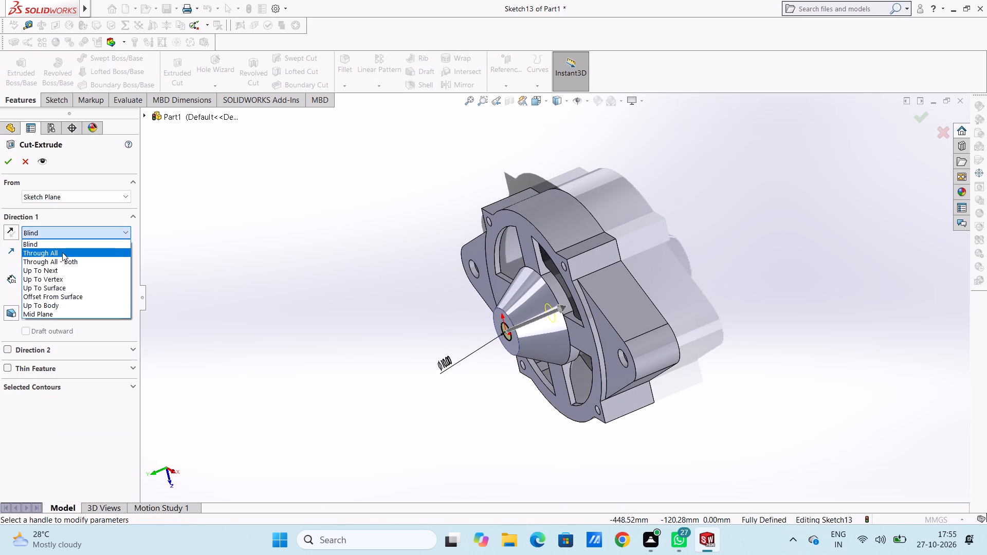
{"action": "left_click", "coordinate": [62, 252]}
{"action": "left_click", "coordinate": [6, 162]}
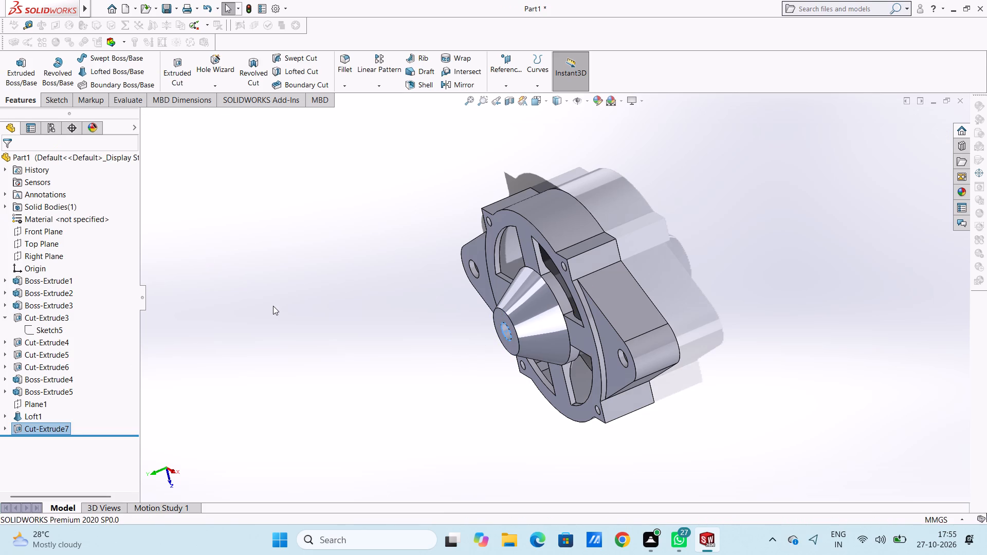
{"action": "left_click", "coordinate": [273, 306]}
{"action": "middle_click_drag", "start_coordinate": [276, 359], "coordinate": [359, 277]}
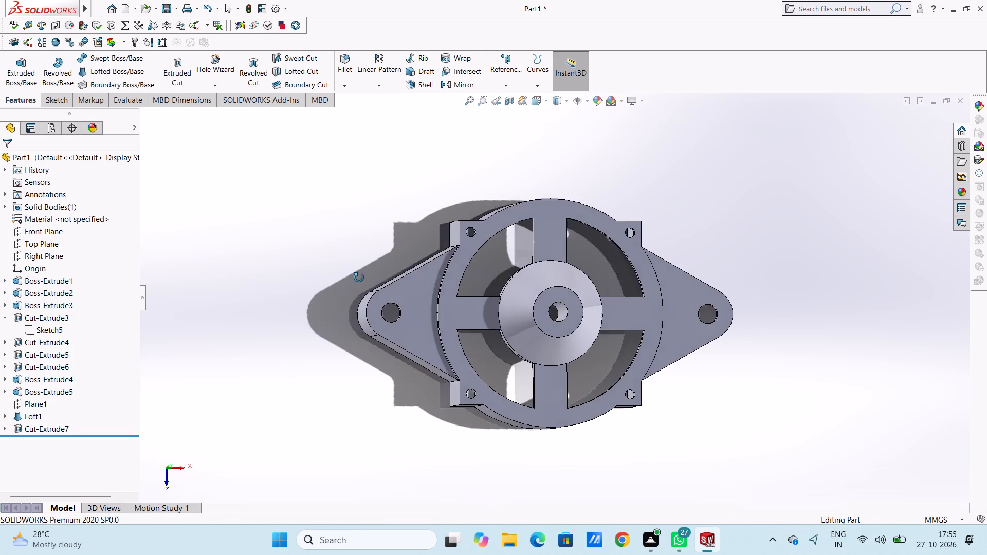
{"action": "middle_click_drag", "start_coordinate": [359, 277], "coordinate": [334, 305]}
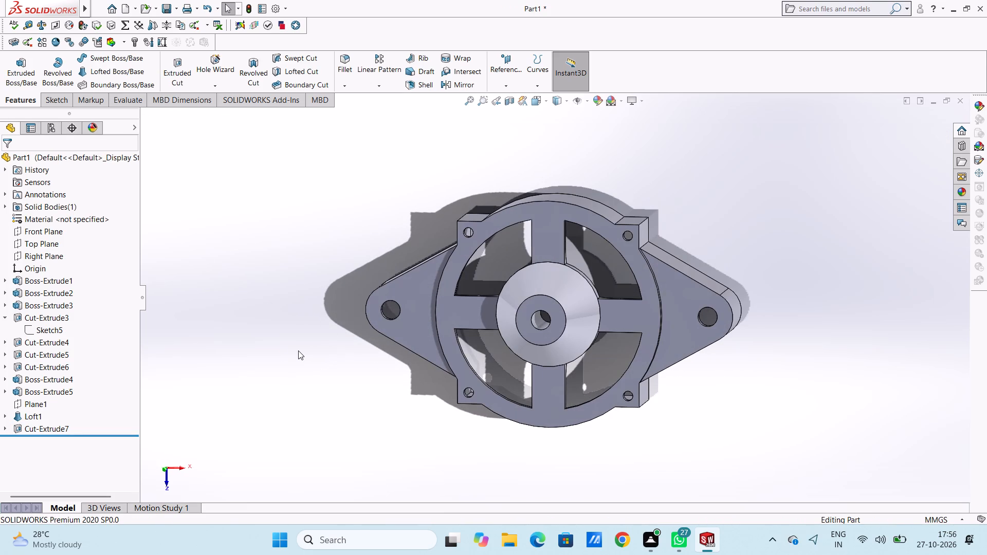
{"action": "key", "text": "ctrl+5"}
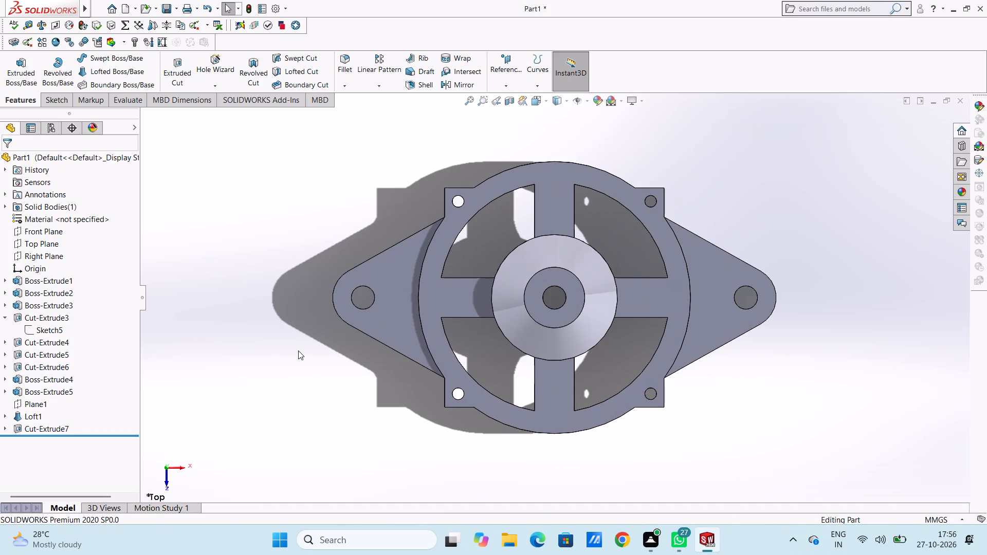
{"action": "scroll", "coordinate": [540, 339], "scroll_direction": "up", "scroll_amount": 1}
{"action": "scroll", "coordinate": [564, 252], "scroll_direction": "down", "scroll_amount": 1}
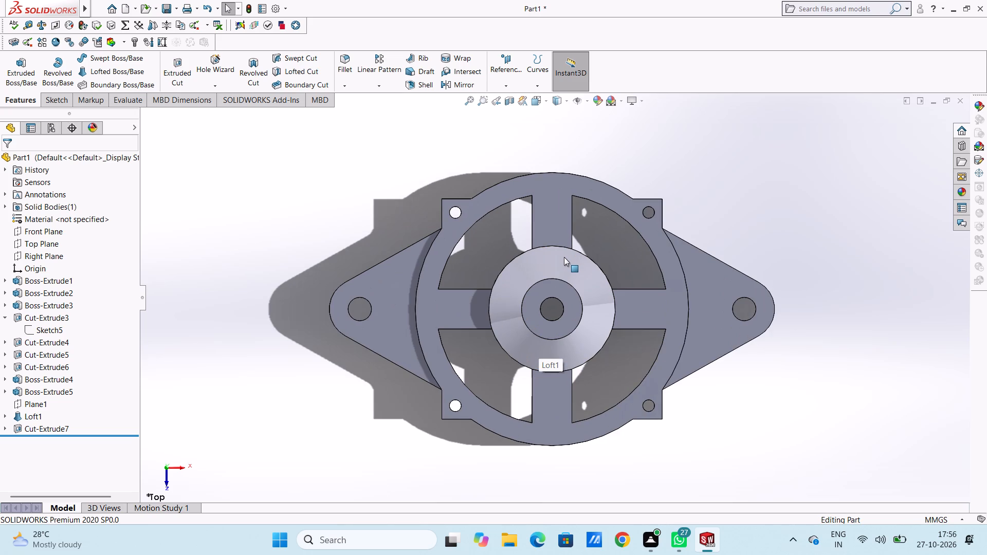
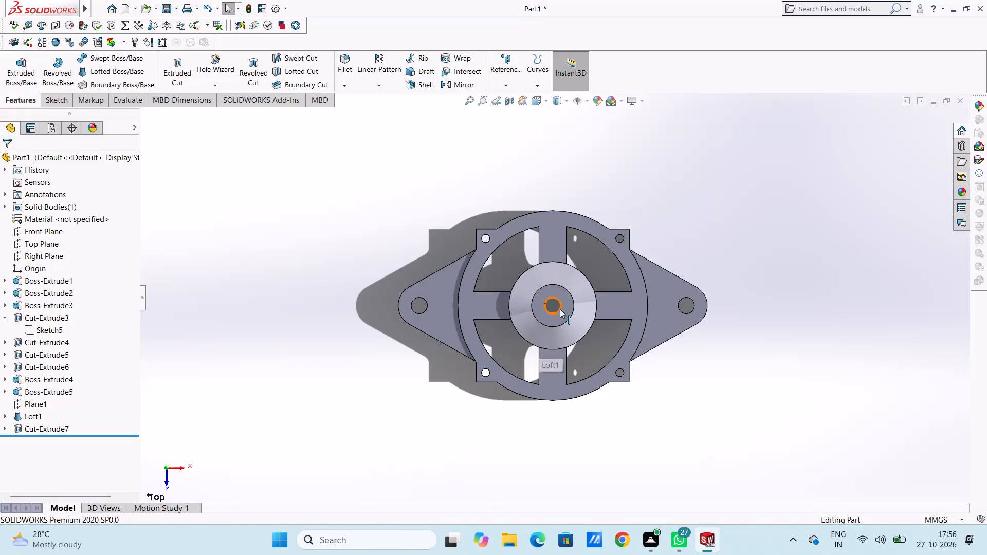
Start a sketch on the tapered hub's flat end face and draw a 5 mm radius circle about 23 mm directly above the origin.
{"action": "scroll", "coordinate": [560, 344], "scroll_direction": "up", "scroll_amount": 4}
{"action": "scroll", "coordinate": [559, 345], "scroll_direction": "down", "scroll_amount": 3}
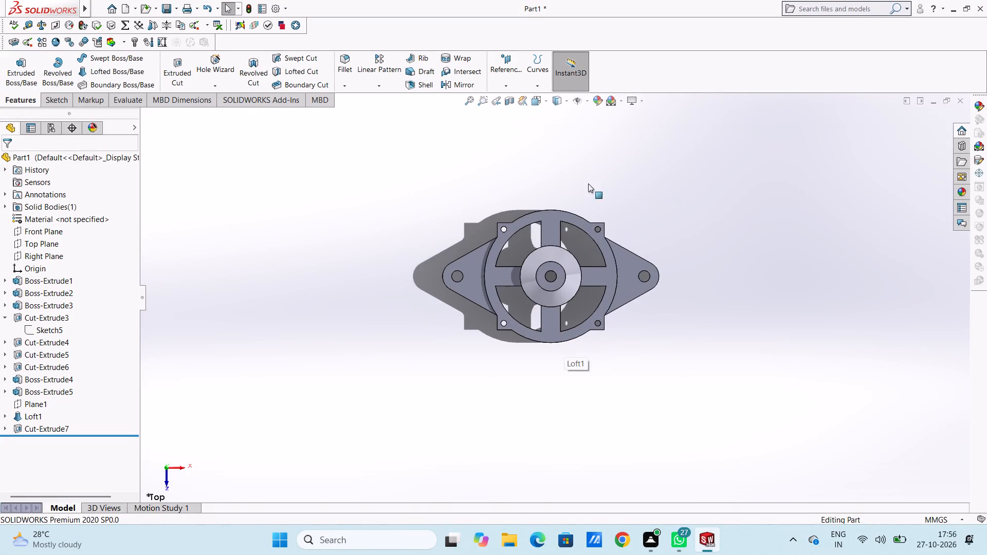
{"action": "scroll", "coordinate": [601, 182], "scroll_direction": "down", "scroll_amount": 3}
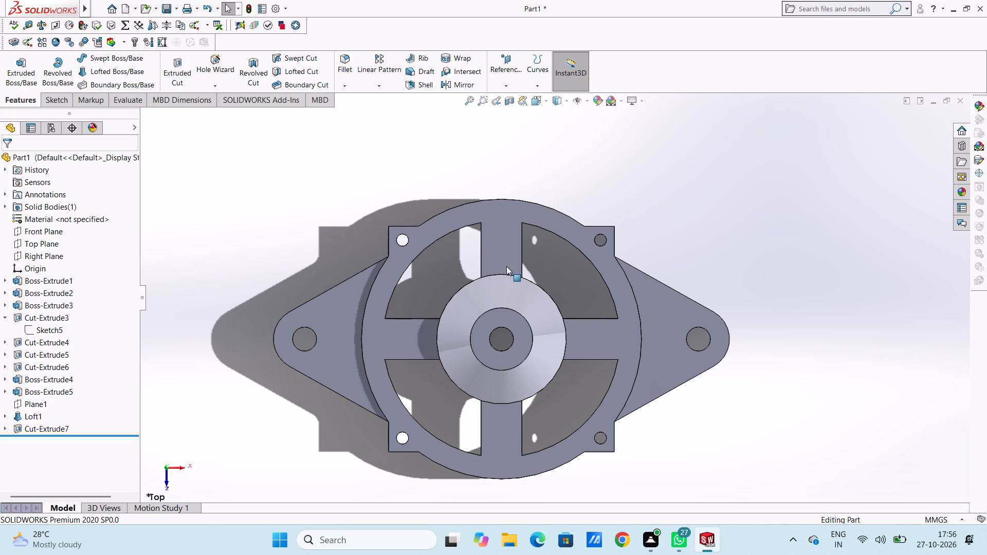
{"action": "left_click", "coordinate": [518, 321]}
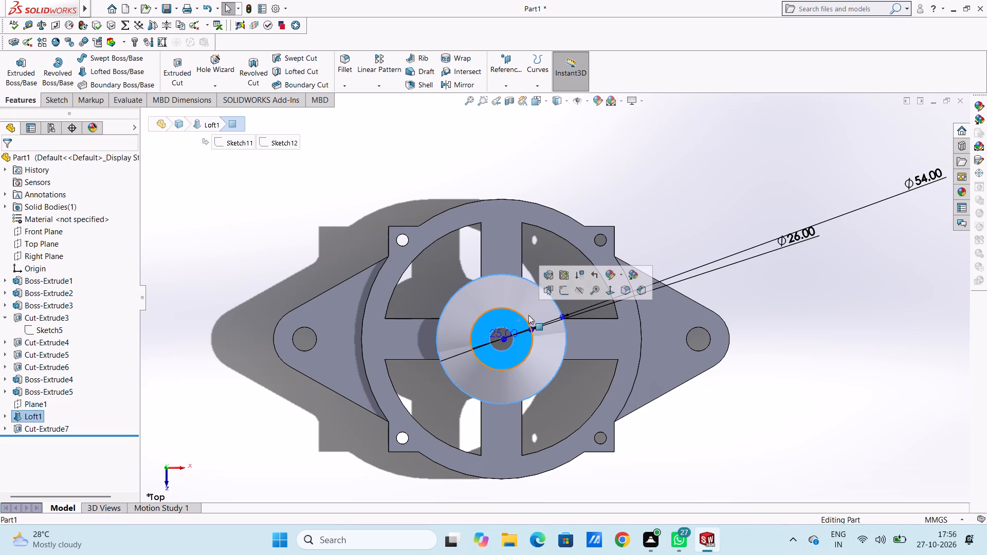
{"action": "left_click", "coordinate": [563, 293]}
{"action": "left_click", "coordinate": [563, 278]}
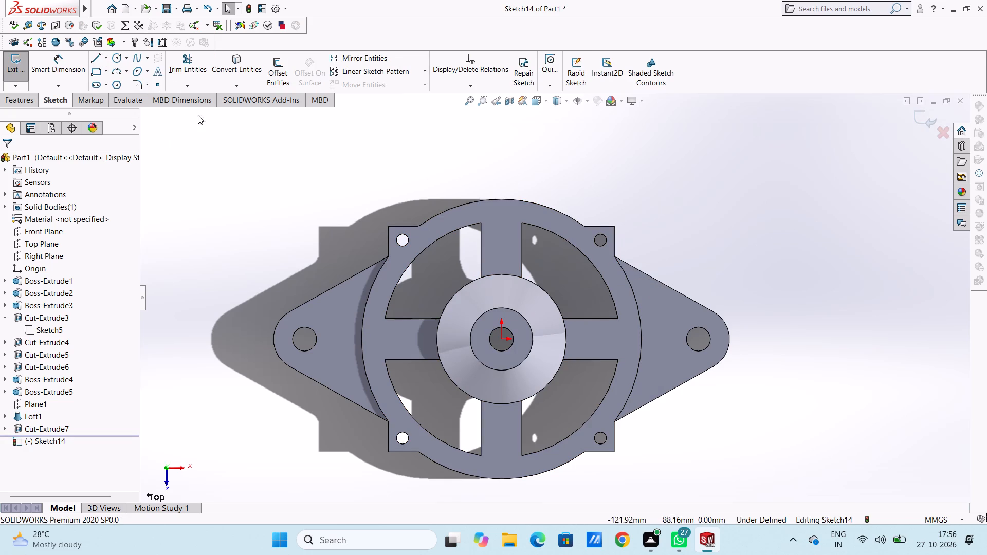
{"action": "left_click", "coordinate": [114, 60]}
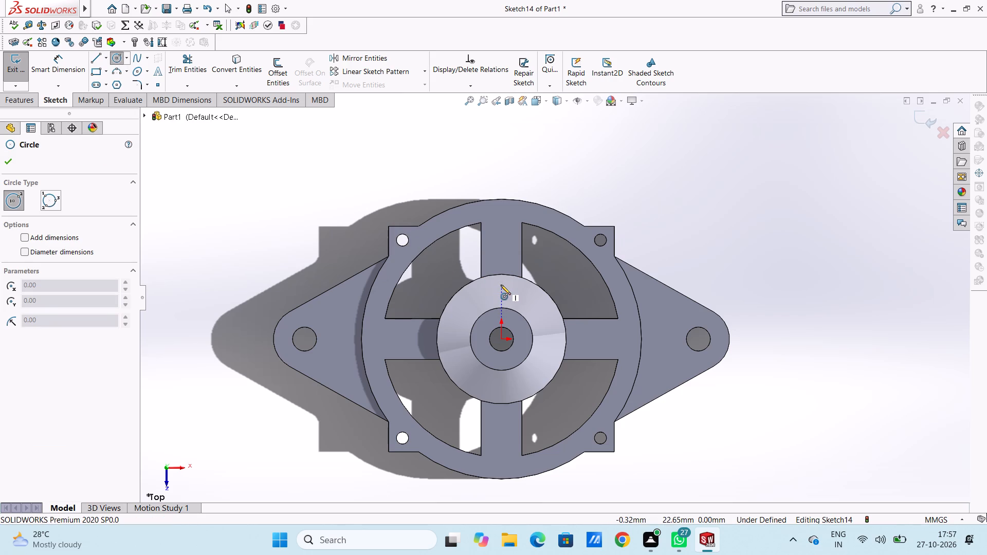
{"action": "left_click", "coordinate": [501, 283]}
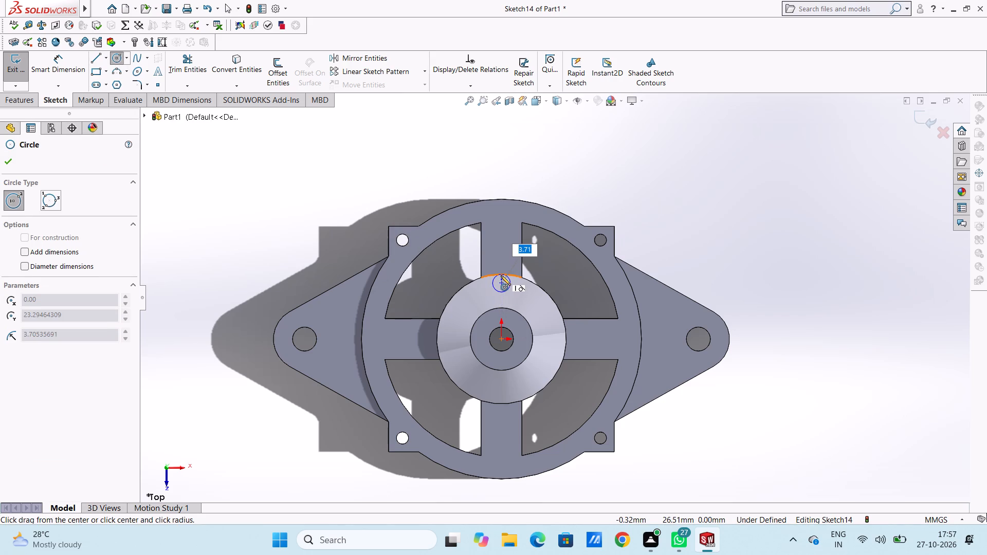
{"action": "key", "text": "5"}
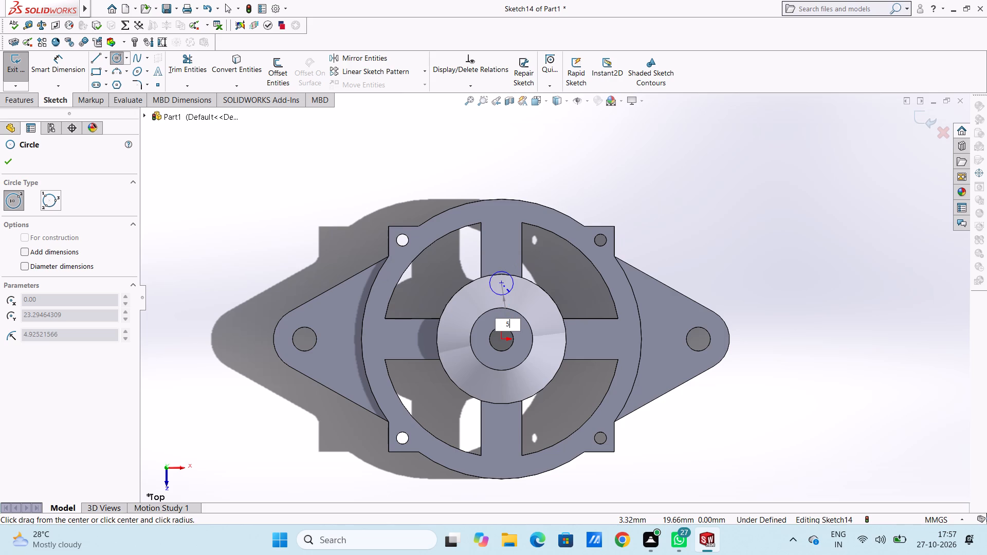
{"action": "key", "text": "Return"}
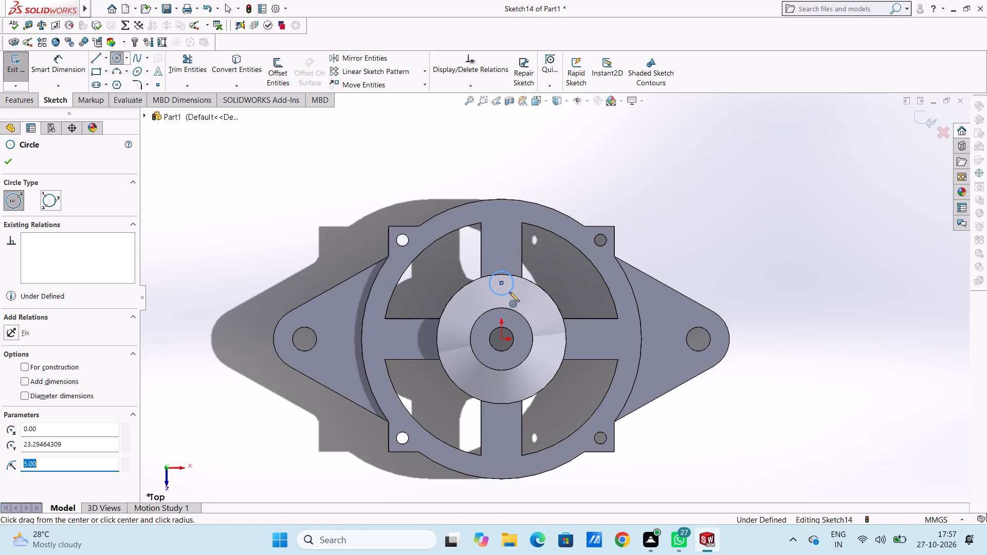
{"action": "left_click", "coordinate": [7, 164]}
Dimension the new circle above the origin to a 10 mm diameter.
{"action": "left_click", "coordinate": [59, 65]}
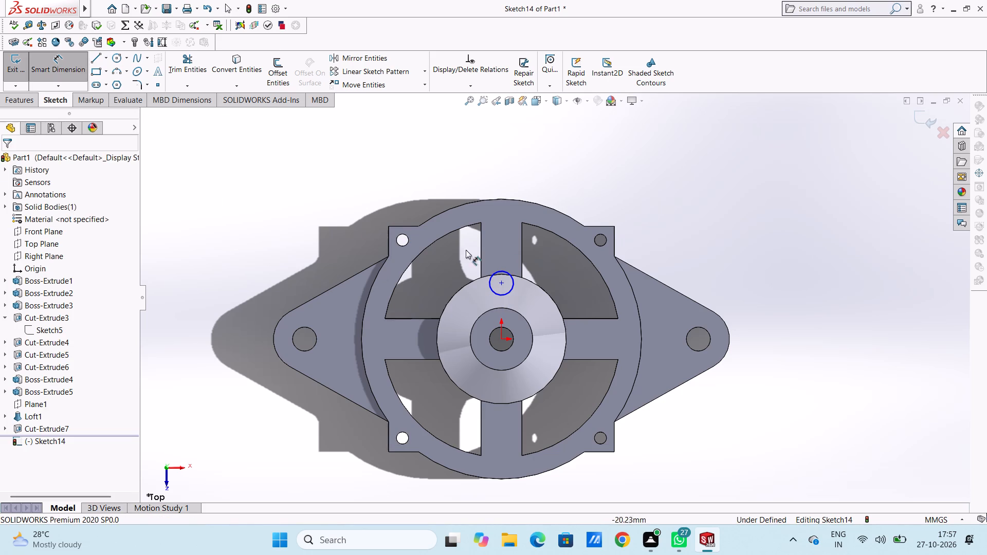
{"action": "left_click", "coordinate": [501, 269]}
{"action": "left_click", "coordinate": [766, 195]}
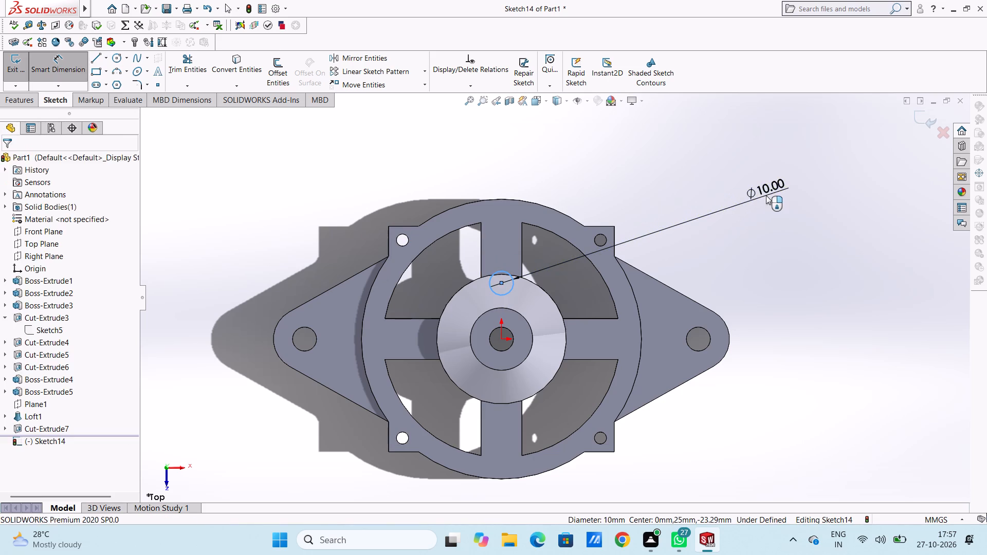
{"action": "left_click", "coordinate": [720, 180]}
{"action": "left_click", "coordinate": [688, 174]}
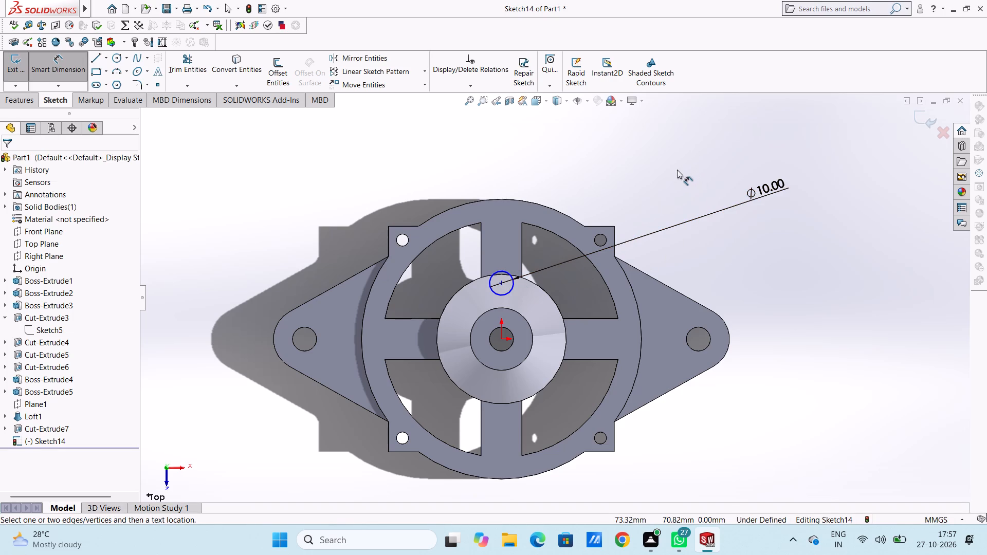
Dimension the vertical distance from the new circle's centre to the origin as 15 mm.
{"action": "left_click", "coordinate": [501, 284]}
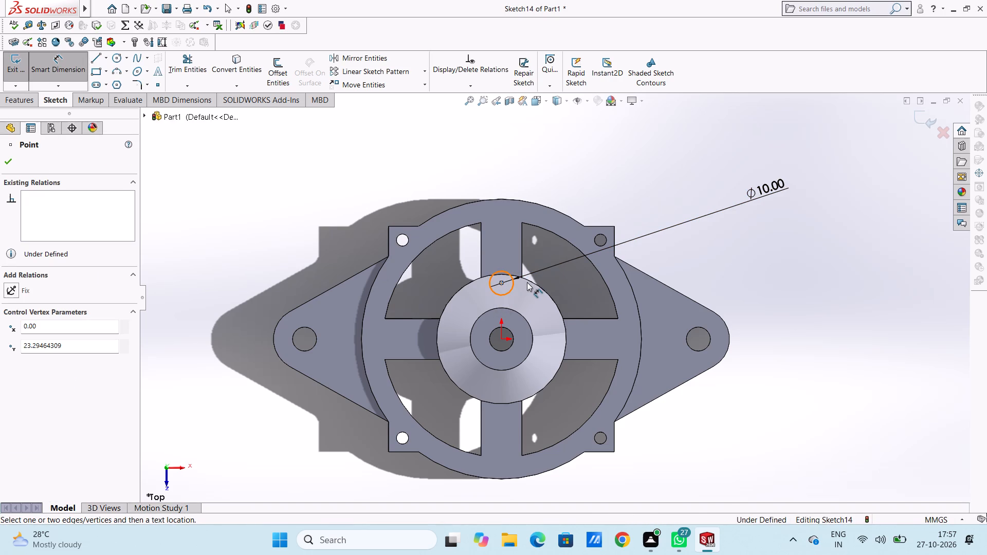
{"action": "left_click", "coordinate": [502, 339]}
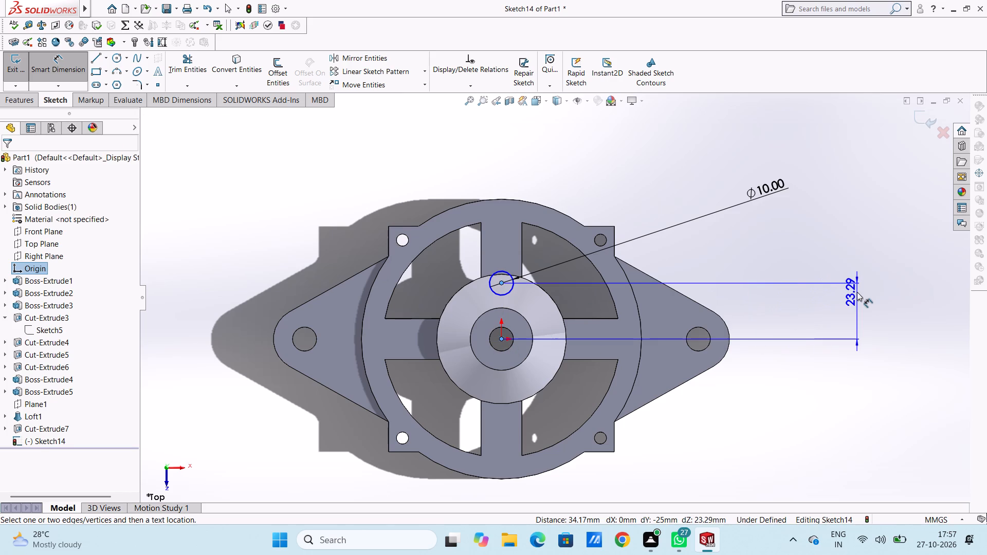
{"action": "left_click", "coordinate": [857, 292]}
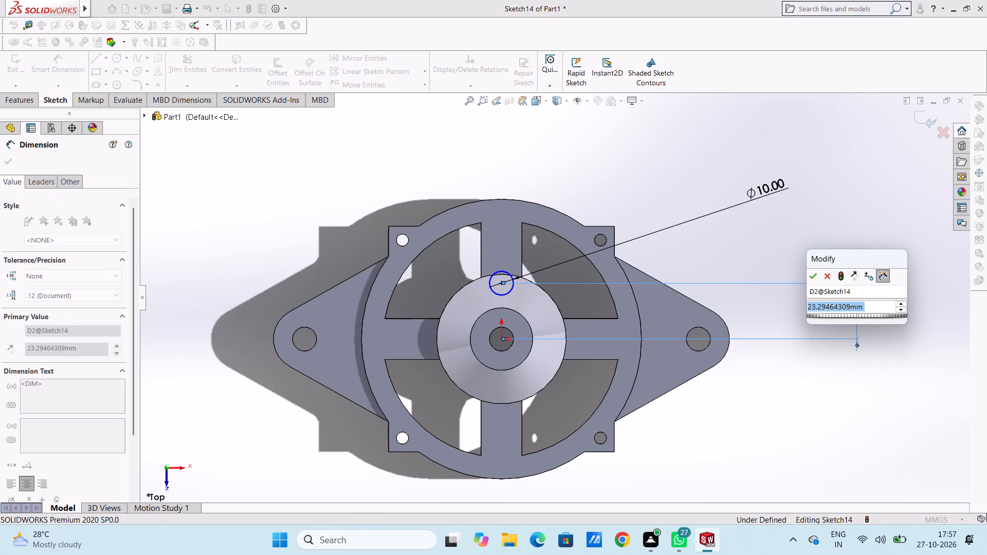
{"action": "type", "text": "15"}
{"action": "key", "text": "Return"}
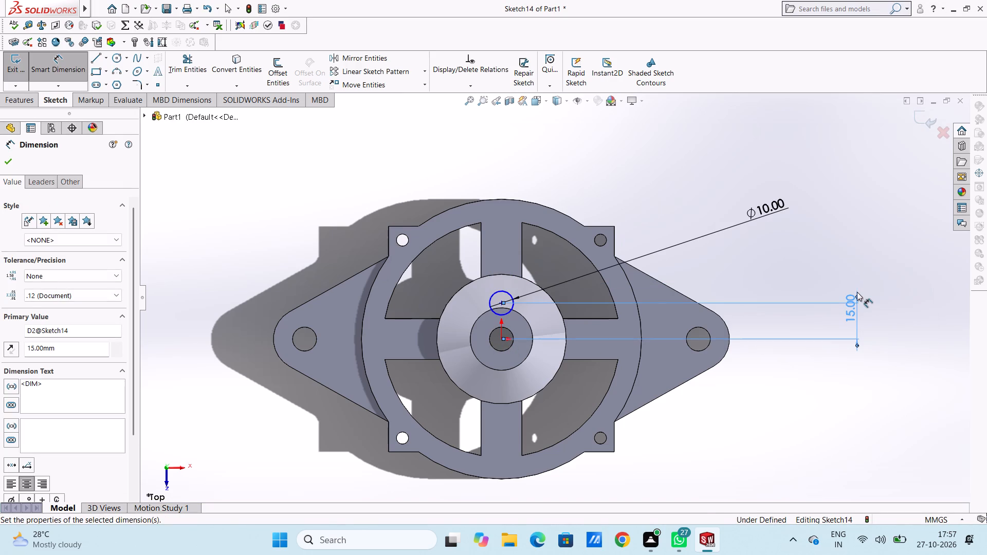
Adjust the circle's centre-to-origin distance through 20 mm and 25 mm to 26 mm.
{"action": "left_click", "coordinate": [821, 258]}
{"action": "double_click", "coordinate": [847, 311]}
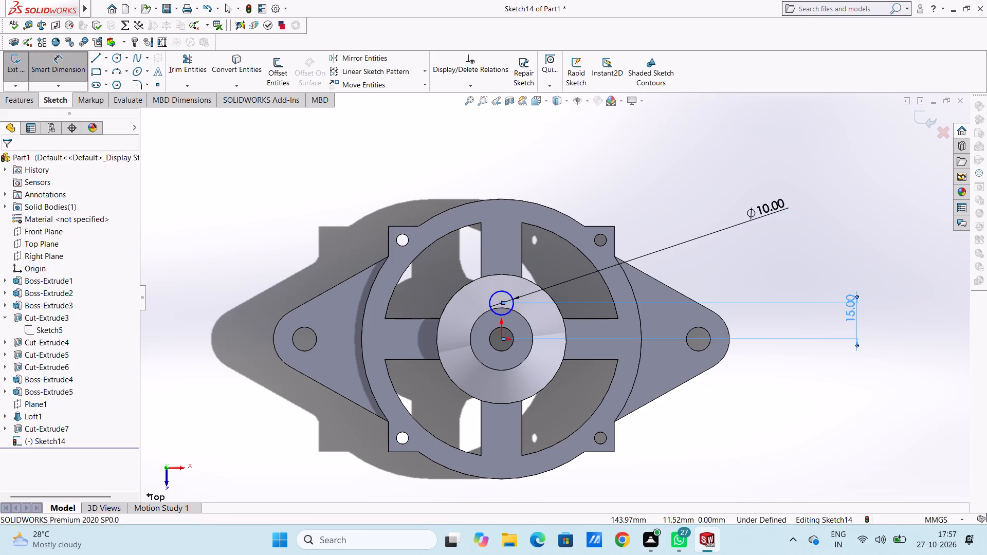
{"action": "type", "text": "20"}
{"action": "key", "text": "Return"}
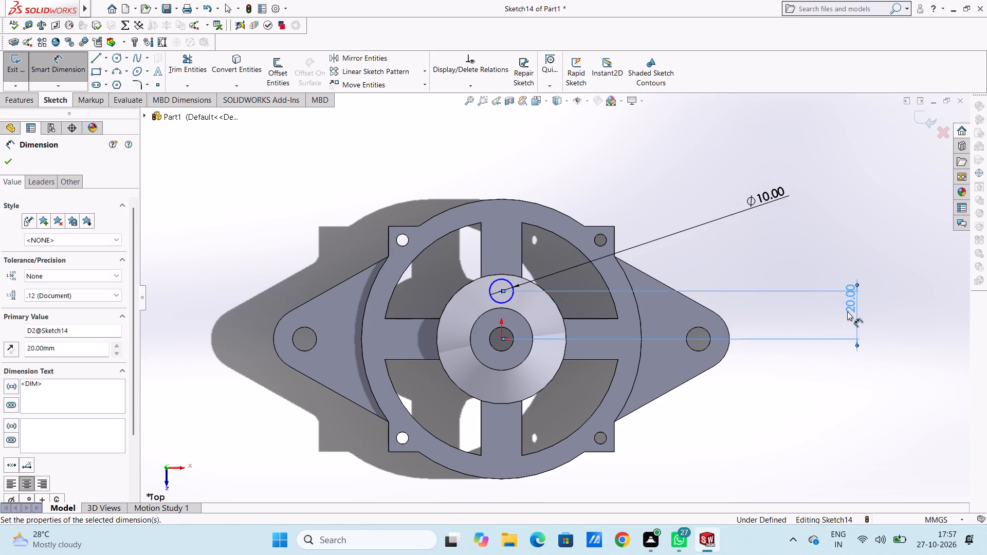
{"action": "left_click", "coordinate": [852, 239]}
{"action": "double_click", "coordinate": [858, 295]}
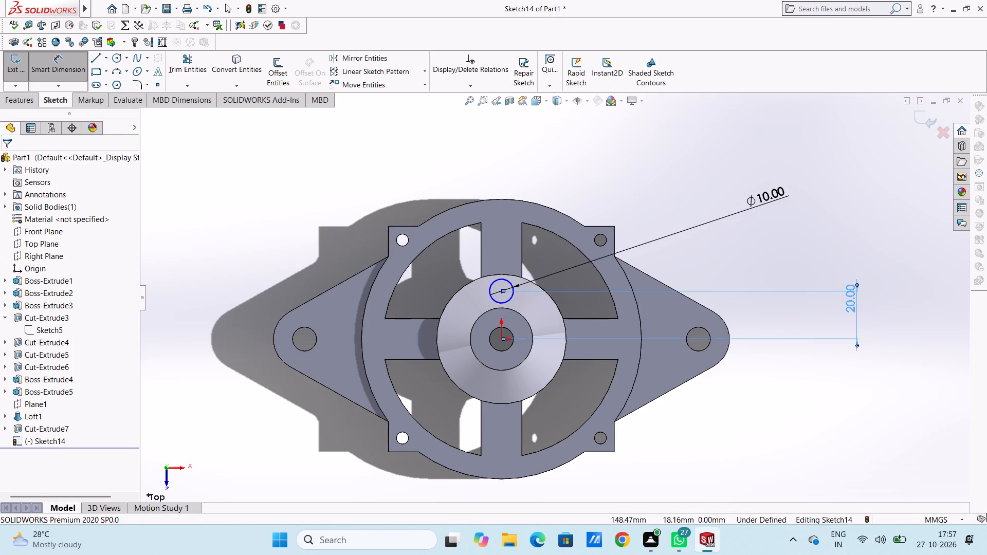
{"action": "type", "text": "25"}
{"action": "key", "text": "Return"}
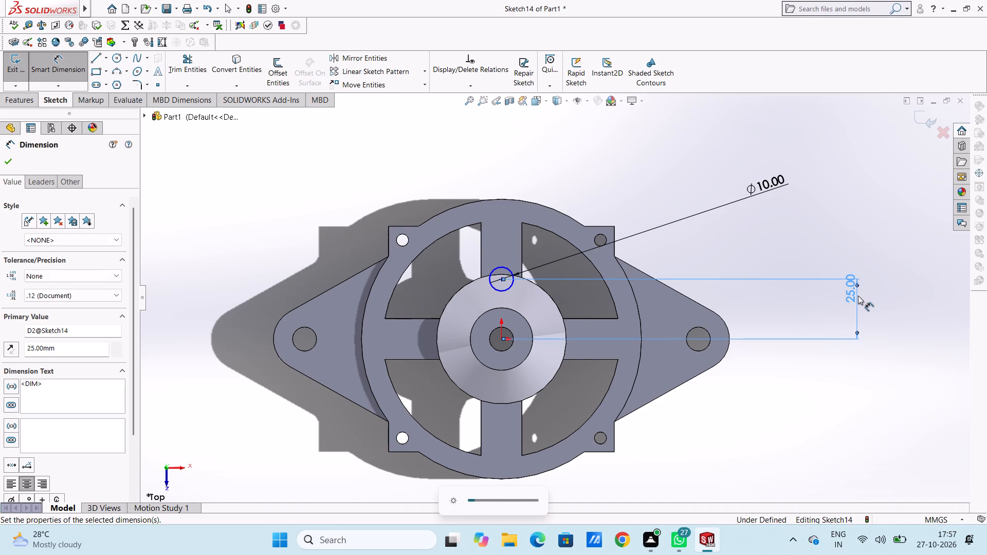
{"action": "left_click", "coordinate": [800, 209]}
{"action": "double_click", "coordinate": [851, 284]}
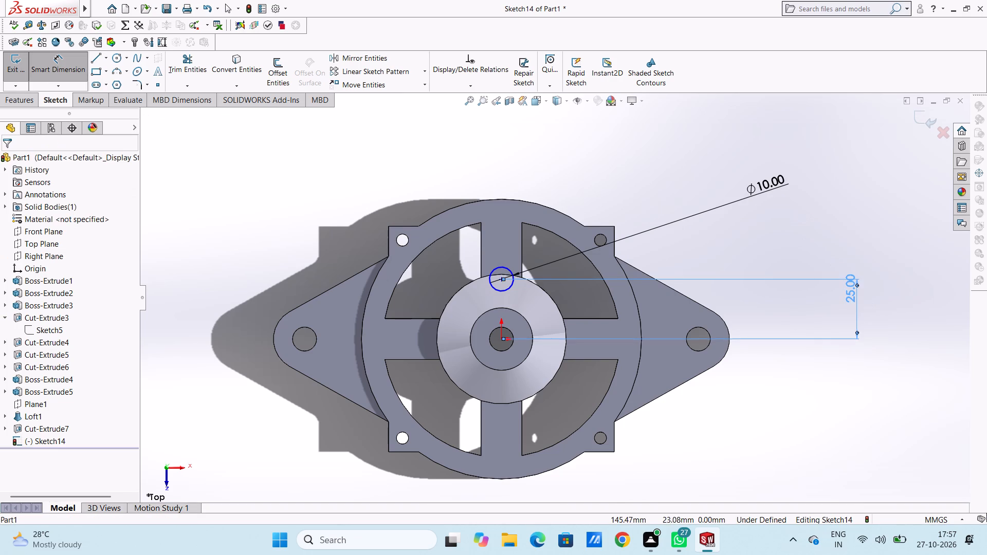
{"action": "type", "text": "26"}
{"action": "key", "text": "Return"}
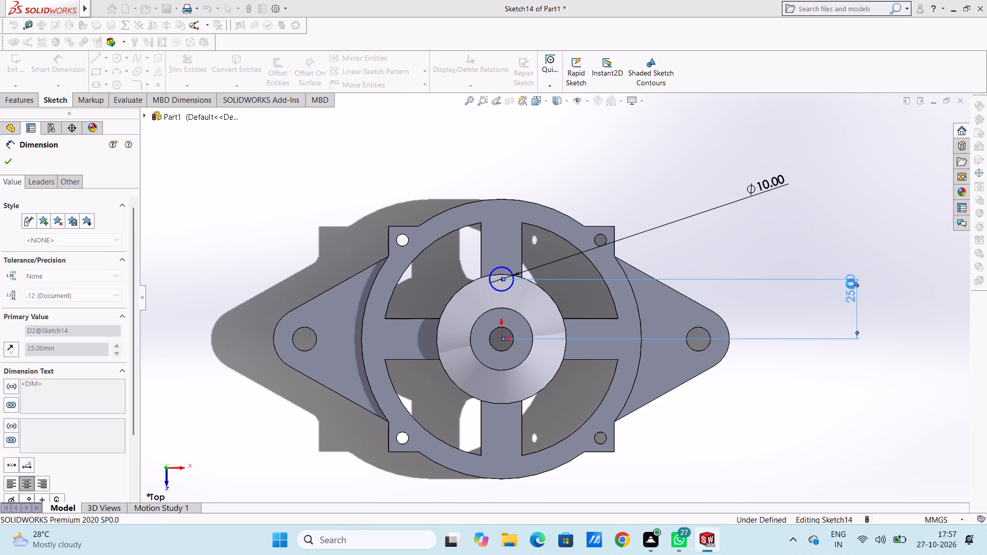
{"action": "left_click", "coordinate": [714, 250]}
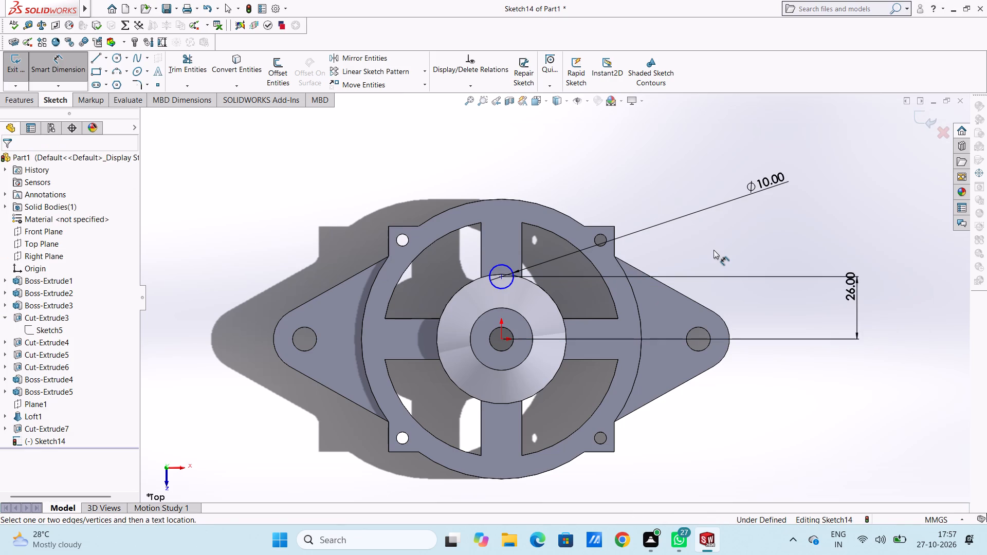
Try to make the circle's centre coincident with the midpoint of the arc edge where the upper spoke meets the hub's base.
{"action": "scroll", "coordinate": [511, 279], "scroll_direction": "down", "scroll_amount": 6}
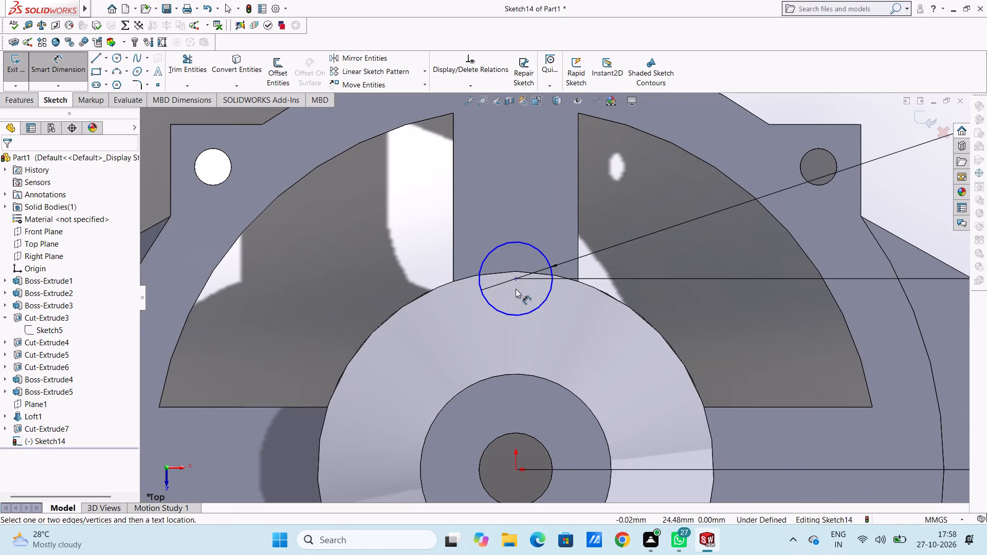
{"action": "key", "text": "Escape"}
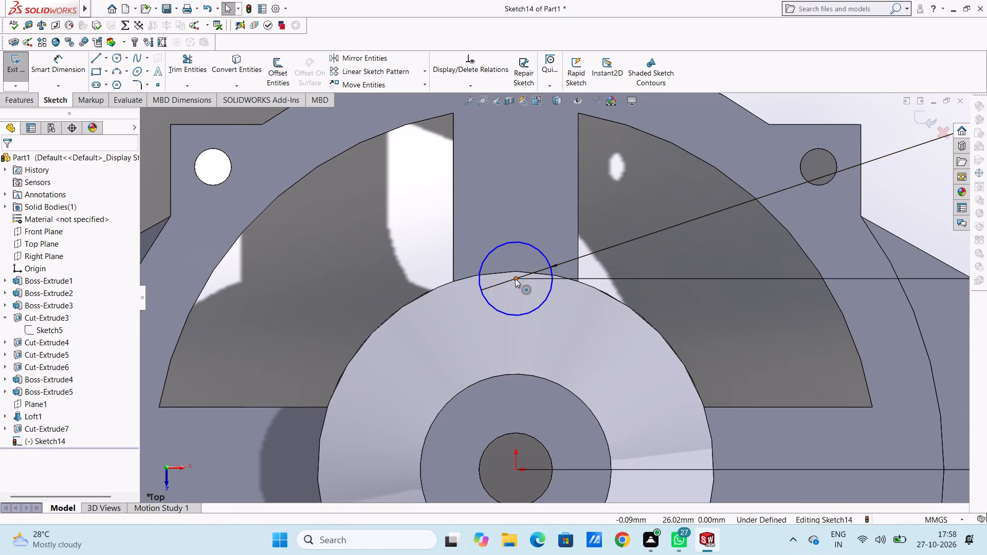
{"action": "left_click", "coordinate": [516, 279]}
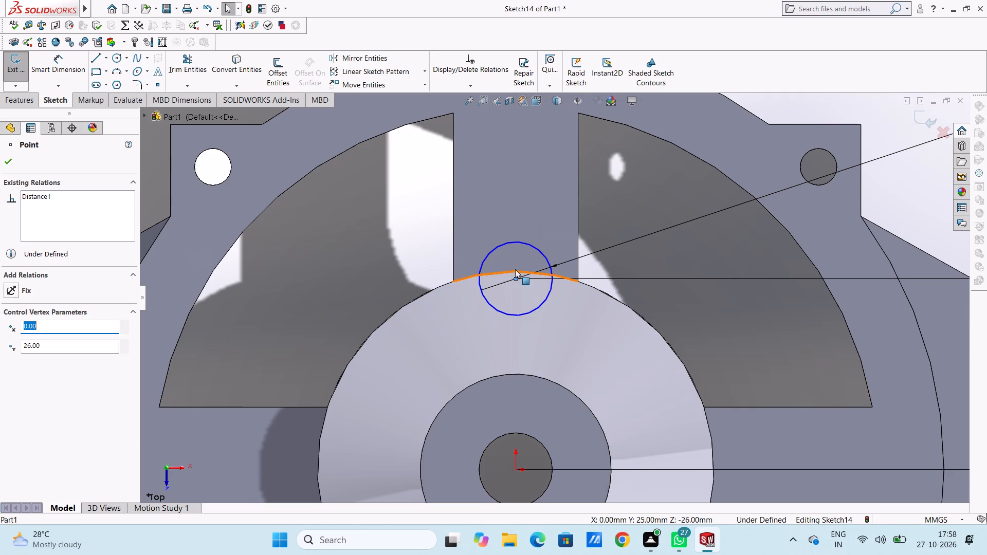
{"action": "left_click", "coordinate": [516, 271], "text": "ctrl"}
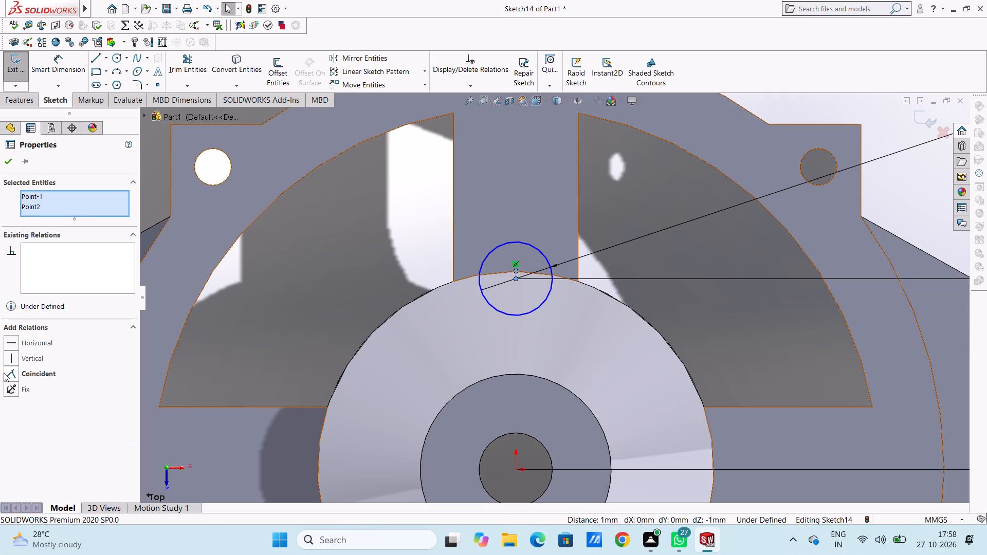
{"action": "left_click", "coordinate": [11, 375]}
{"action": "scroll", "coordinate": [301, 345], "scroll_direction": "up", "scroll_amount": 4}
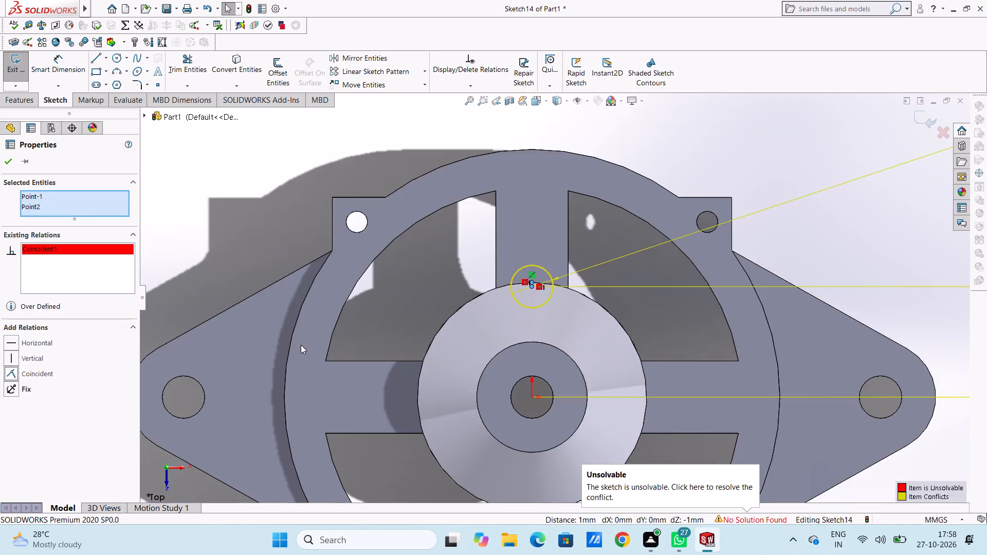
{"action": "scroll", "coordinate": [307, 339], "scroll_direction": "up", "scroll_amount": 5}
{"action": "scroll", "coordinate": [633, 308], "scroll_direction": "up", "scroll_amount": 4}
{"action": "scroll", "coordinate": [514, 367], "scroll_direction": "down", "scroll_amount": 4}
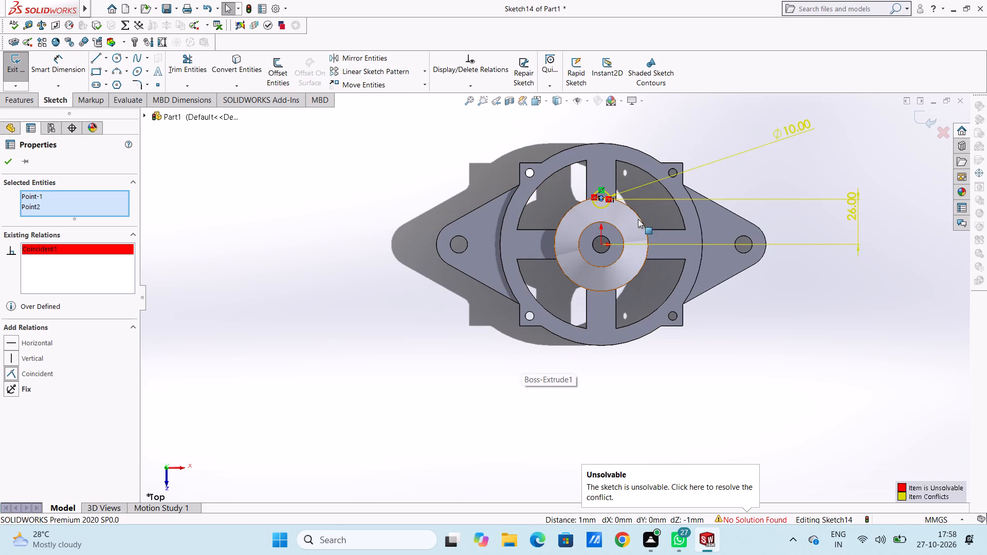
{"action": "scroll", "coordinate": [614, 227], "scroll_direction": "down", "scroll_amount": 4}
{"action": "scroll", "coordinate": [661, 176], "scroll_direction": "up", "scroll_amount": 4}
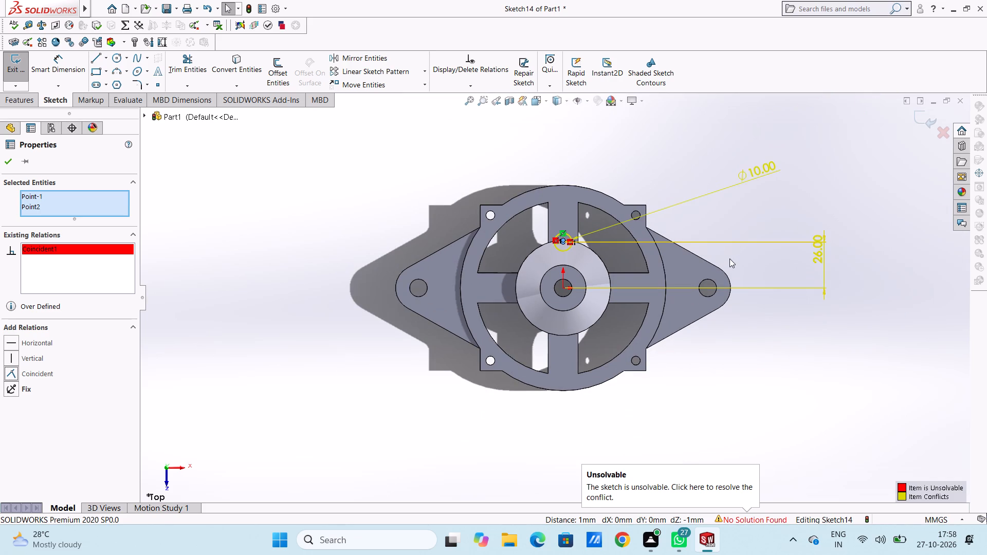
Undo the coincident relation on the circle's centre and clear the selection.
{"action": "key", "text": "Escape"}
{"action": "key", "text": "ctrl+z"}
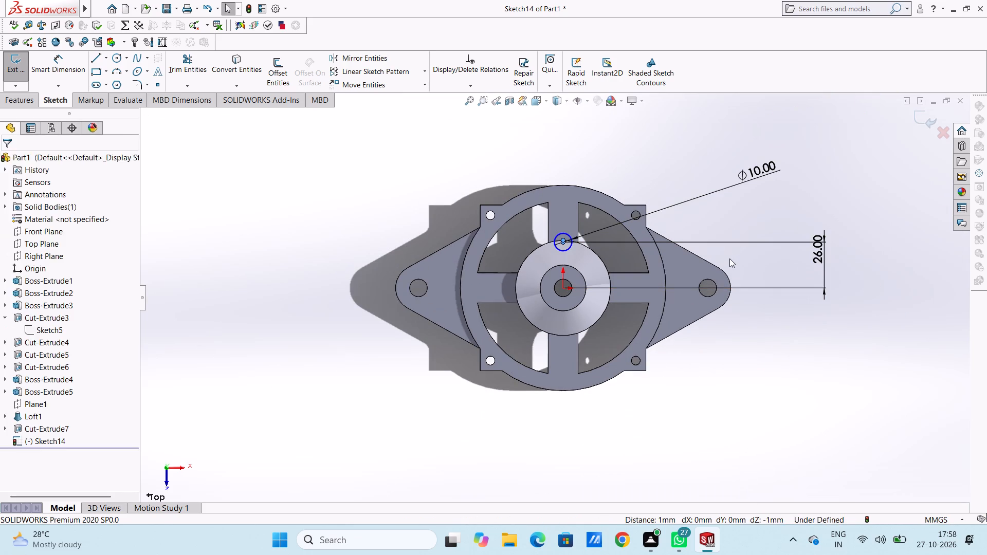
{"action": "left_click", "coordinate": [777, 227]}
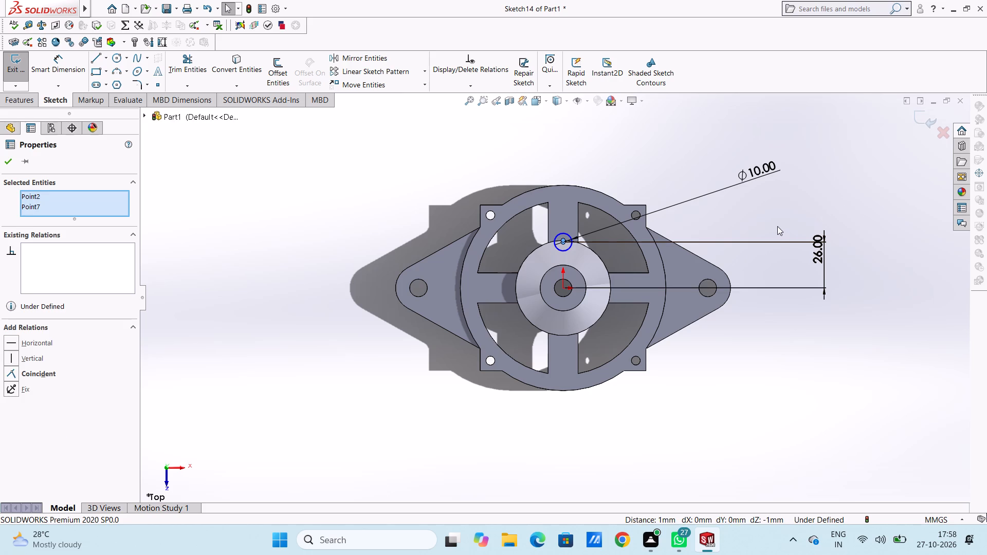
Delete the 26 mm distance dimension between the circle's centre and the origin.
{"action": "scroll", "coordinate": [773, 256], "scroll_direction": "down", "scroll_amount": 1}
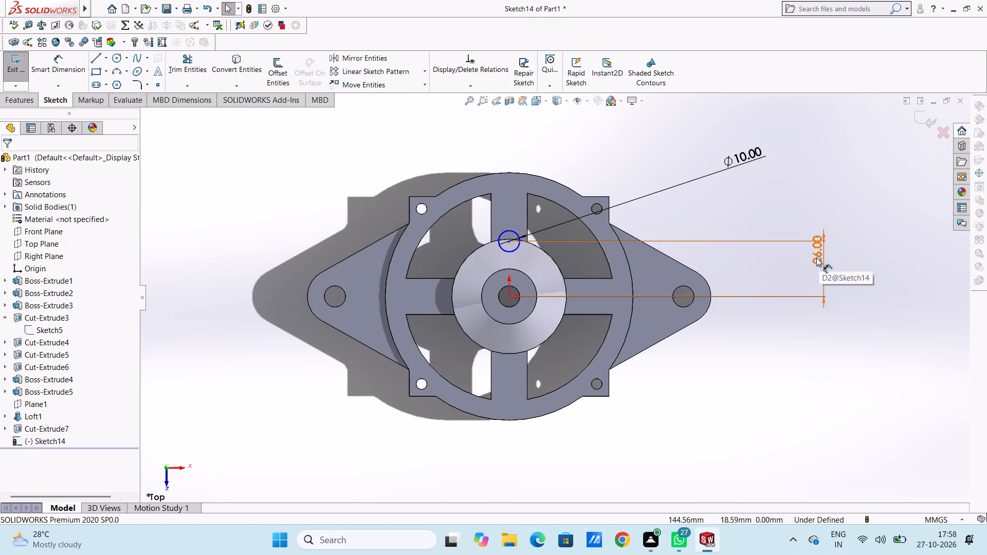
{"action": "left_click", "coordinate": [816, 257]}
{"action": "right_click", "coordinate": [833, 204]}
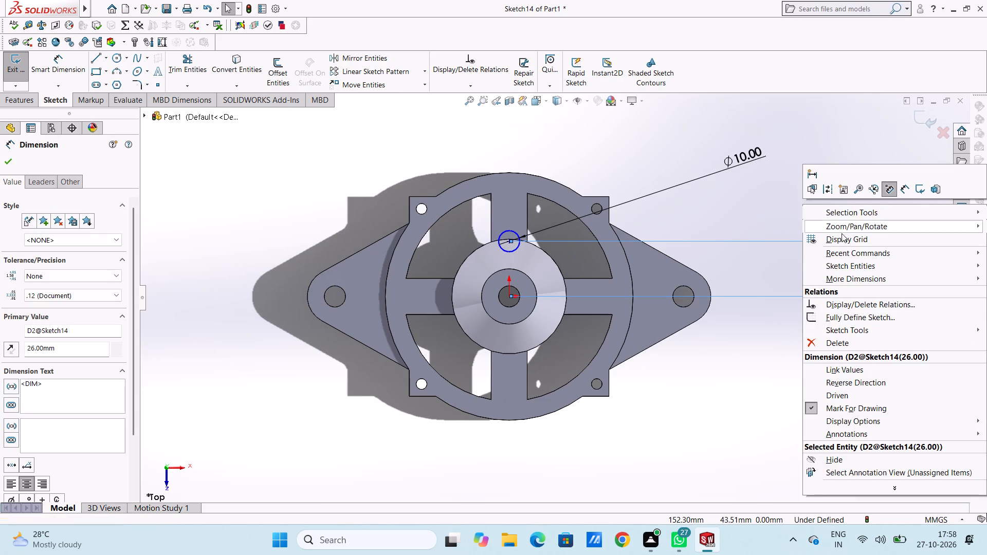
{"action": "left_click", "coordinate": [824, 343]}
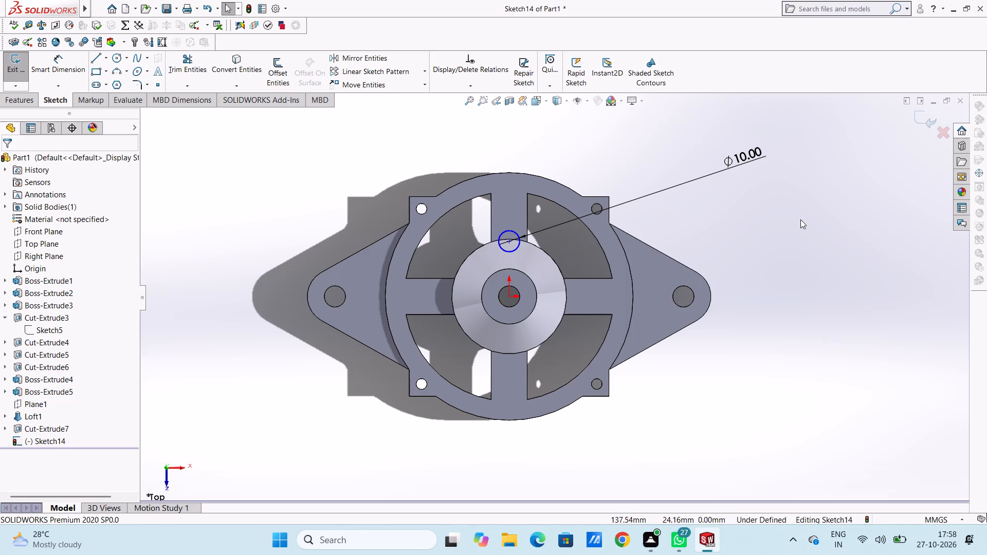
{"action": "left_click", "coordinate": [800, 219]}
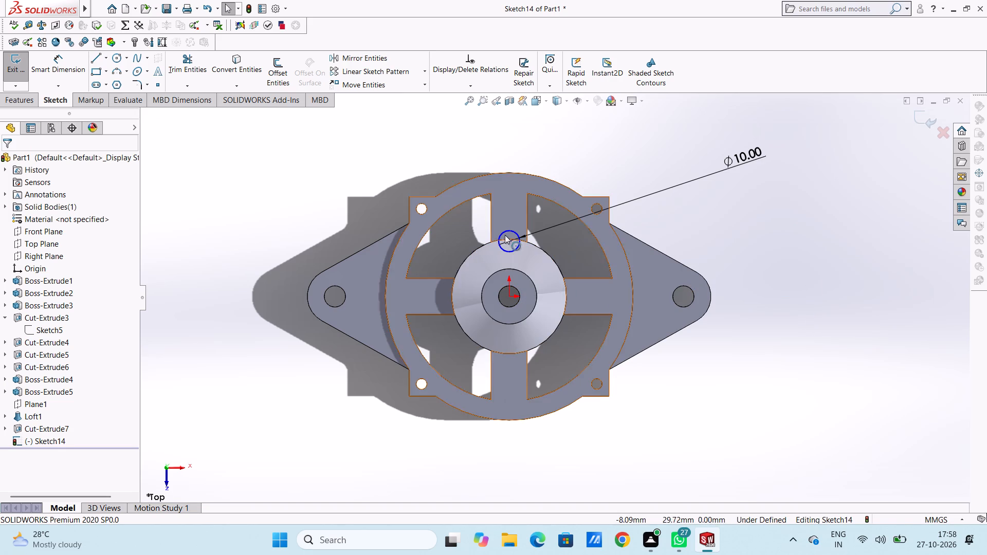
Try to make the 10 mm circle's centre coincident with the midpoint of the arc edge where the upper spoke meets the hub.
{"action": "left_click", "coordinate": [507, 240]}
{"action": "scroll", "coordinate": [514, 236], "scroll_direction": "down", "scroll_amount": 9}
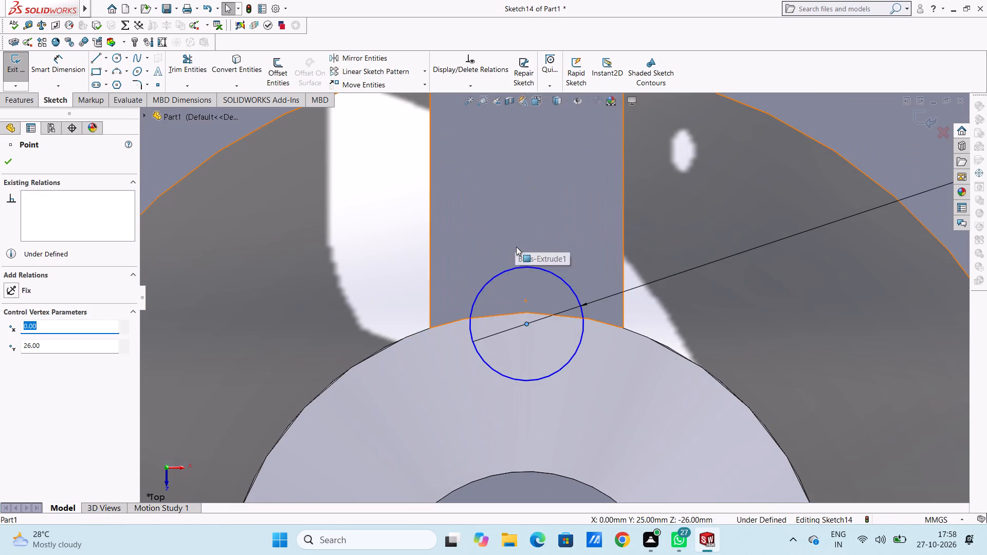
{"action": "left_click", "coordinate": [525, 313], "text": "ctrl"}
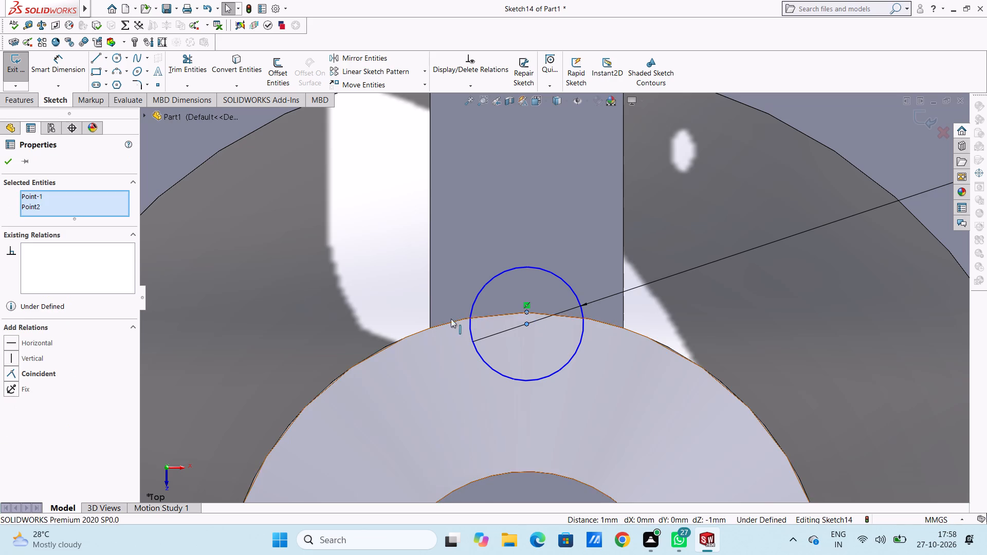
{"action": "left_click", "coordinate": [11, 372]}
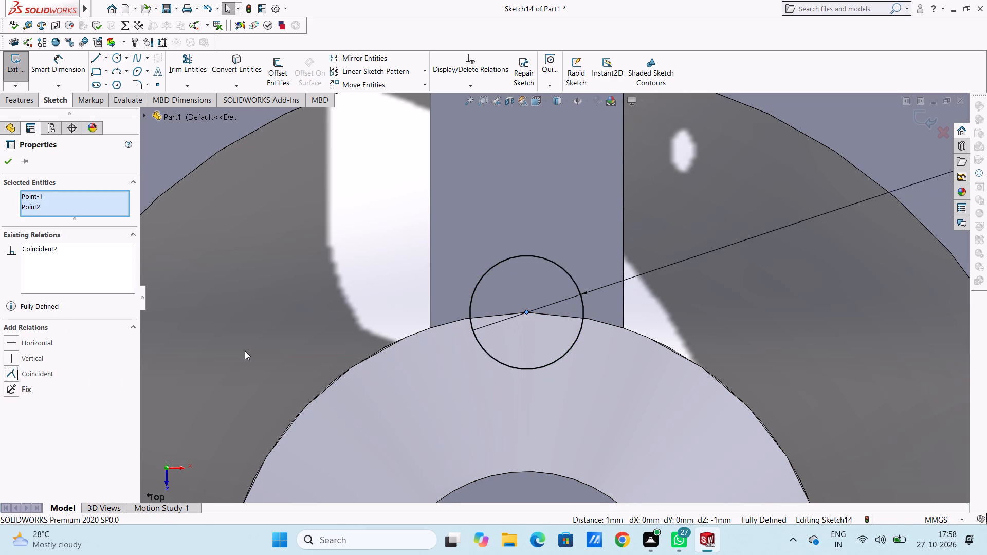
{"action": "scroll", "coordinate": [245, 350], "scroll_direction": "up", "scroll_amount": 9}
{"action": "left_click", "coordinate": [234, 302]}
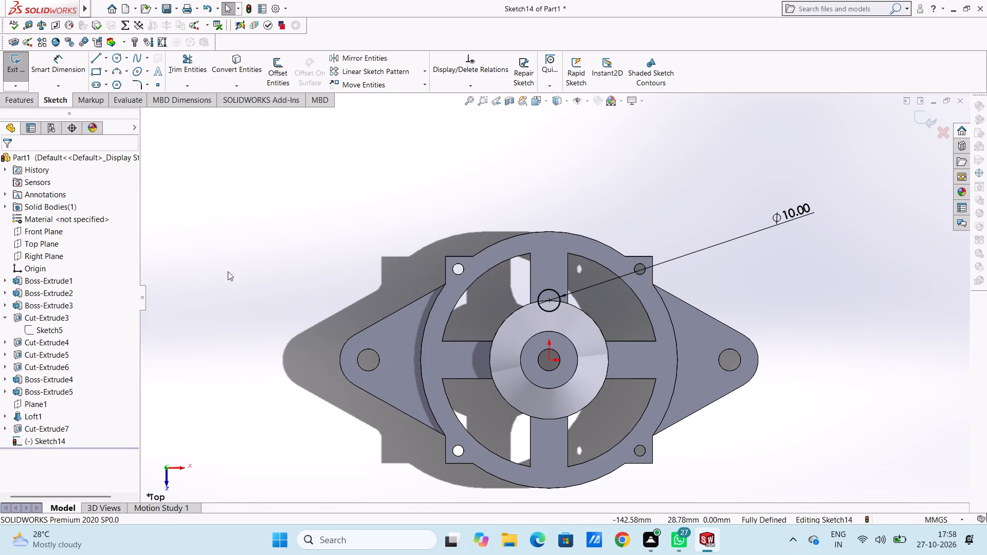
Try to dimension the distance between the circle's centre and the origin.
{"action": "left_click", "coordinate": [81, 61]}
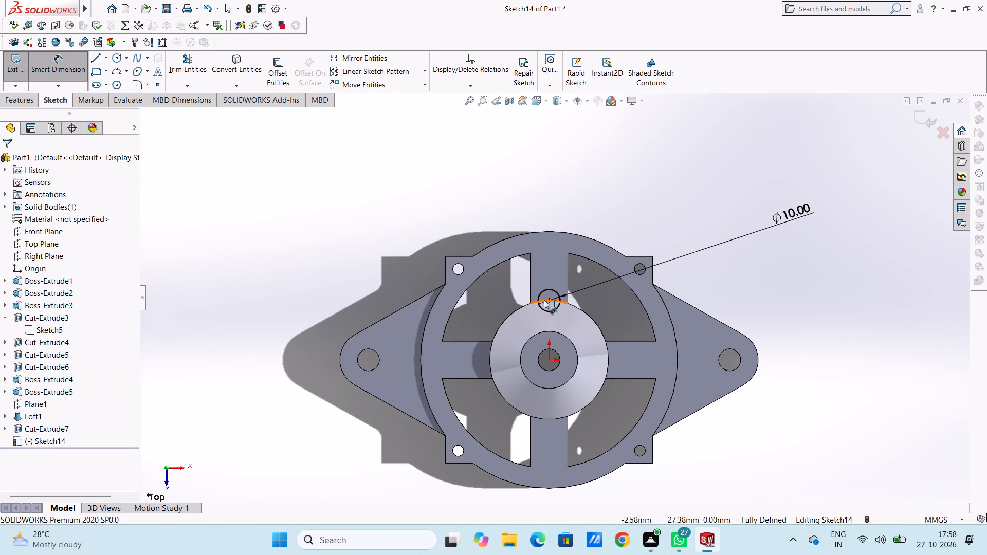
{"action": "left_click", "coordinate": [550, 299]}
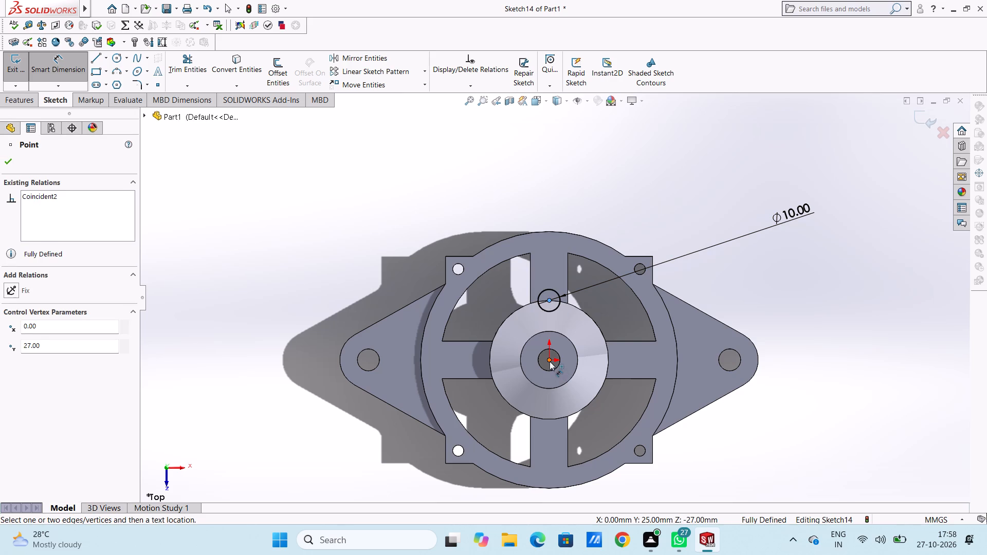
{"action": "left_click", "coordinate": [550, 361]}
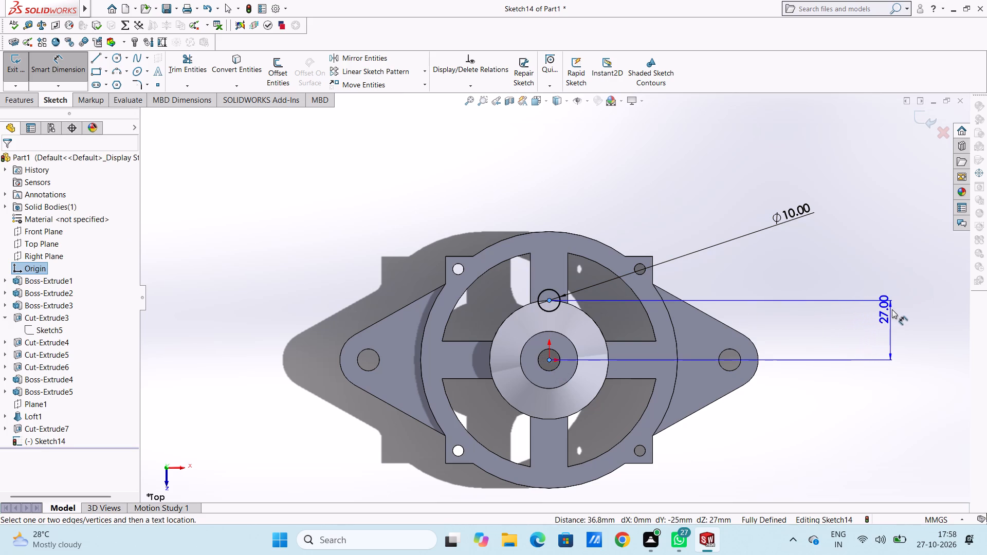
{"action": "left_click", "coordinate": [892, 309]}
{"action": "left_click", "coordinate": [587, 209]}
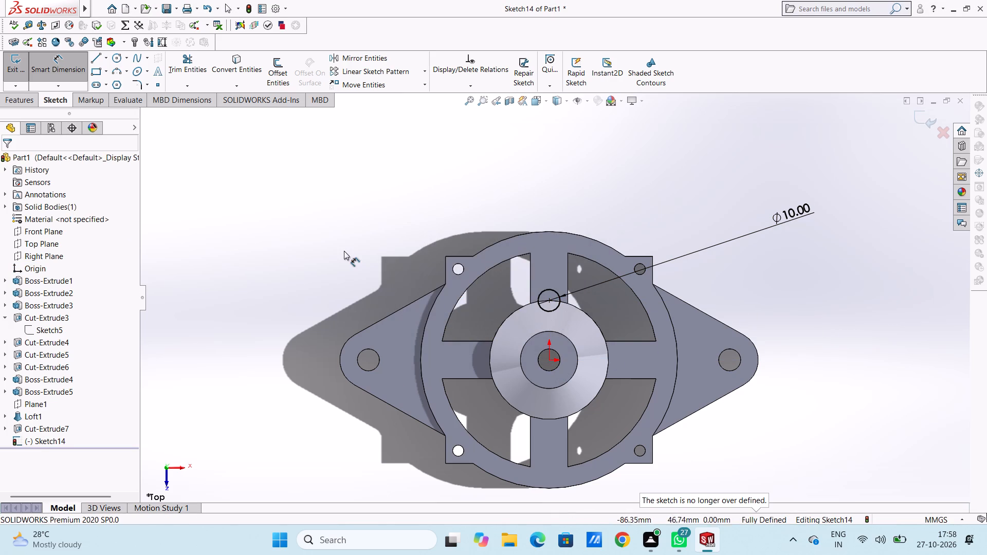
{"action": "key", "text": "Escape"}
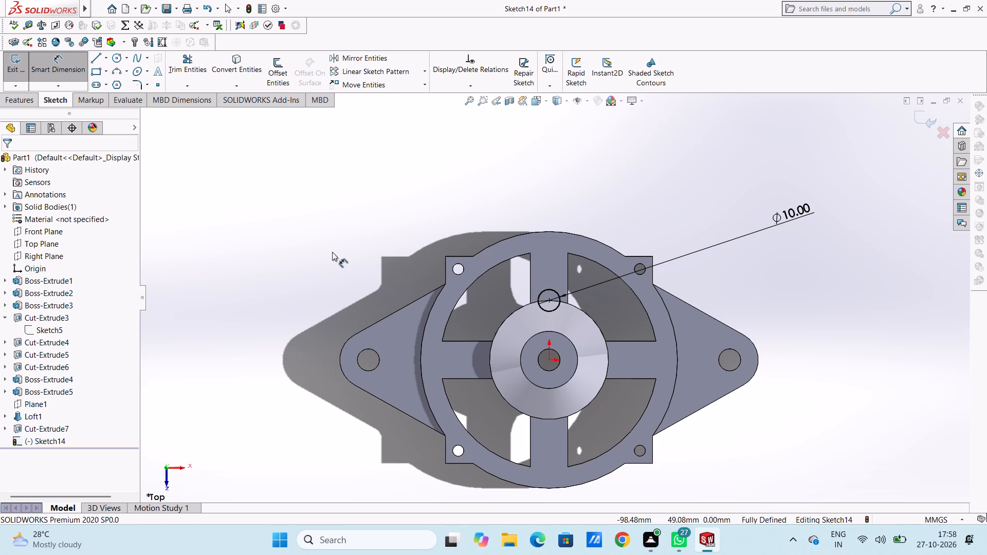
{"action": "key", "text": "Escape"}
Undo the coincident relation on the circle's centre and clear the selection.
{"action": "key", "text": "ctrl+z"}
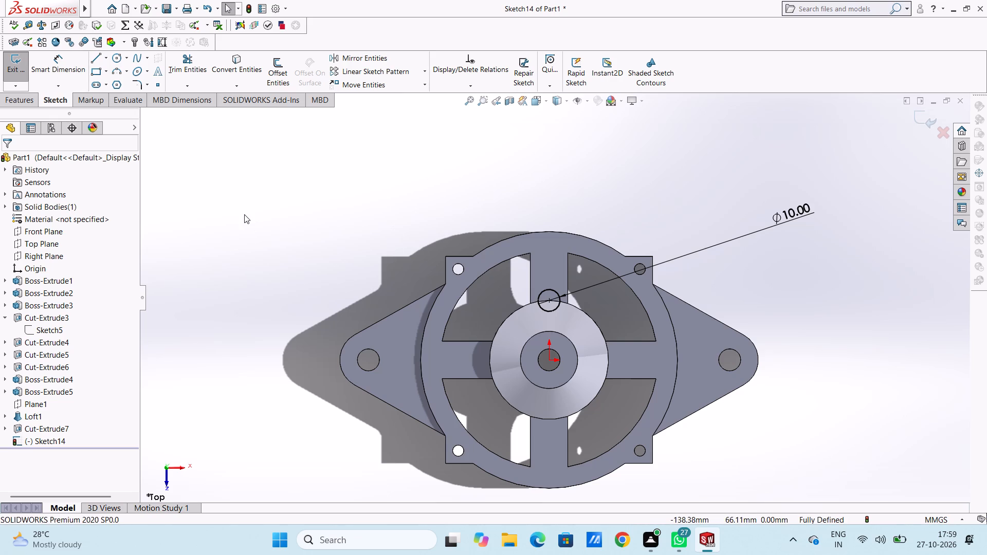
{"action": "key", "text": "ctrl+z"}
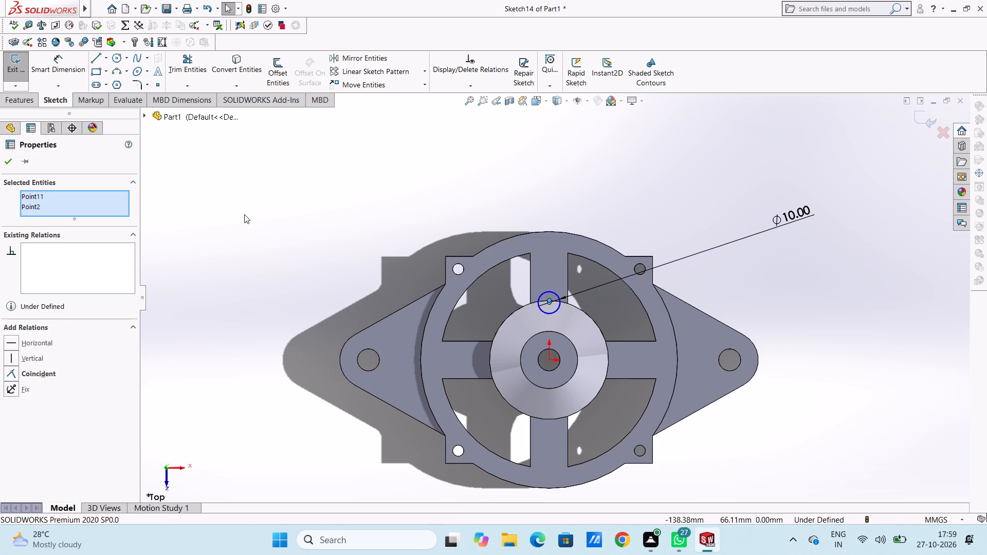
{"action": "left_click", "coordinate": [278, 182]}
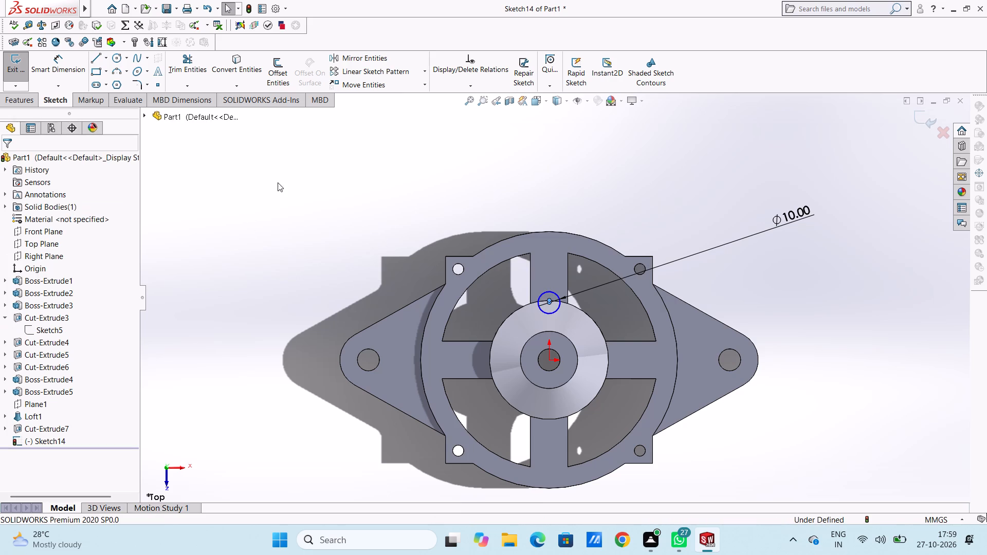
Dimension the distance between the 10 mm circle's centre and the origin as 22 mm.
{"action": "left_click", "coordinate": [65, 63]}
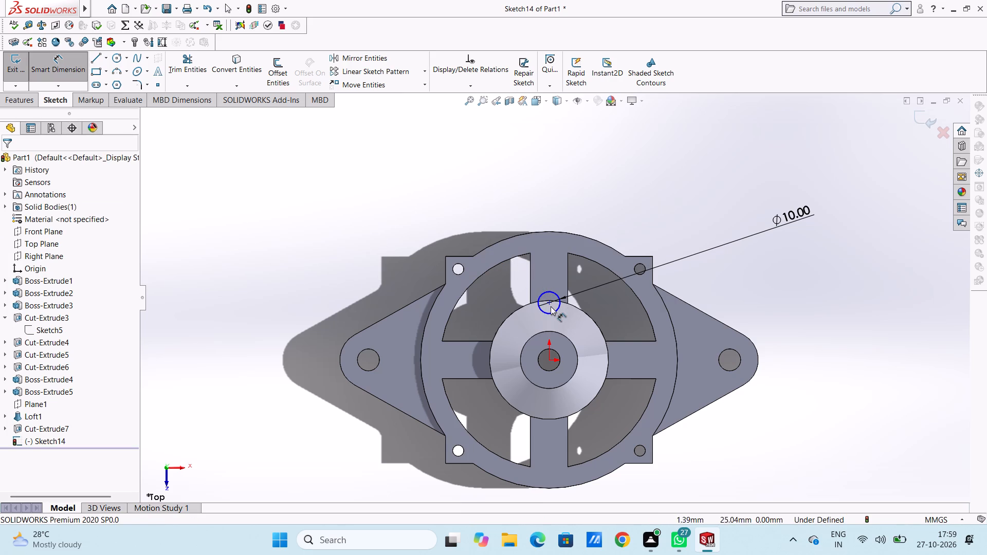
{"action": "left_click", "coordinate": [548, 305]}
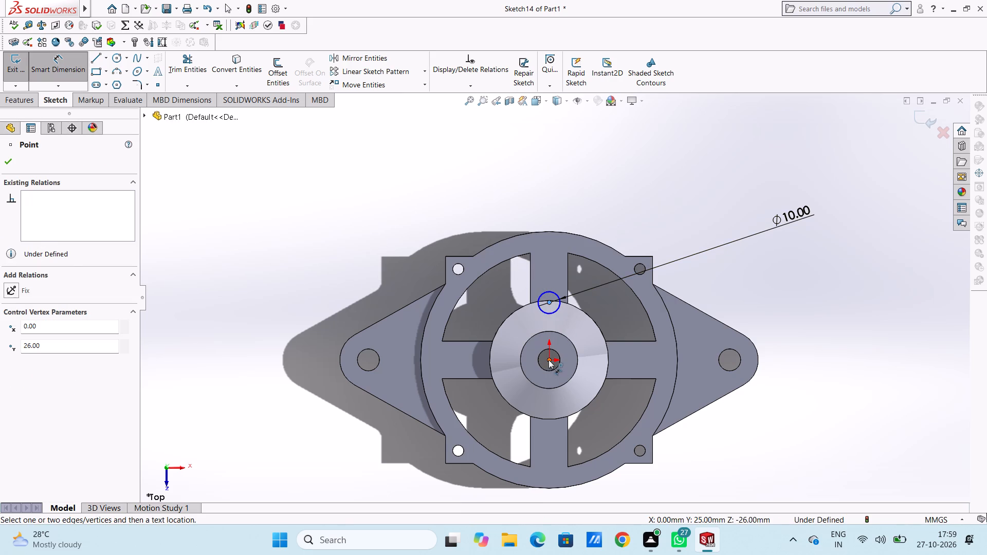
{"action": "left_click", "coordinate": [549, 360]}
{"action": "left_click", "coordinate": [926, 302]}
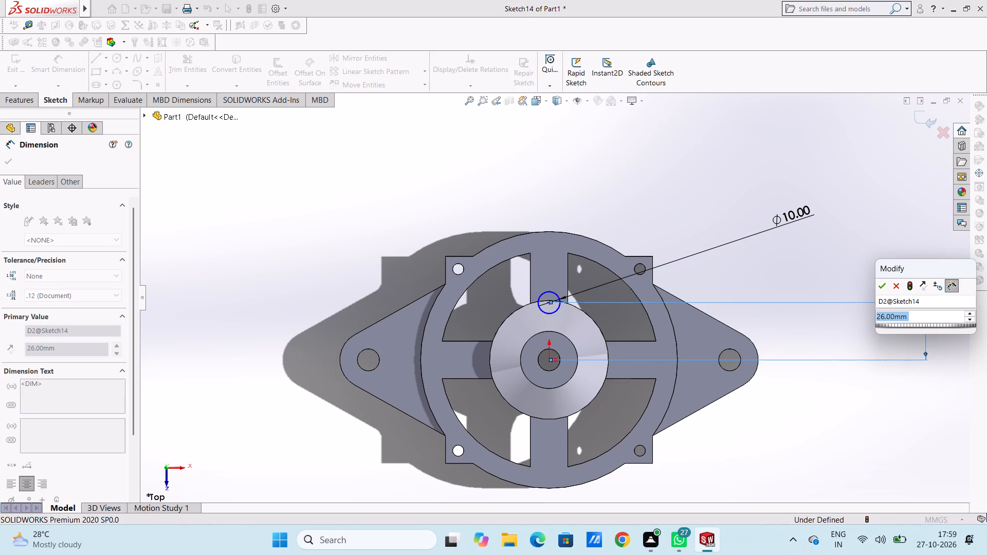
{"action": "type", "text": "22"}
{"action": "key", "text": "Return"}
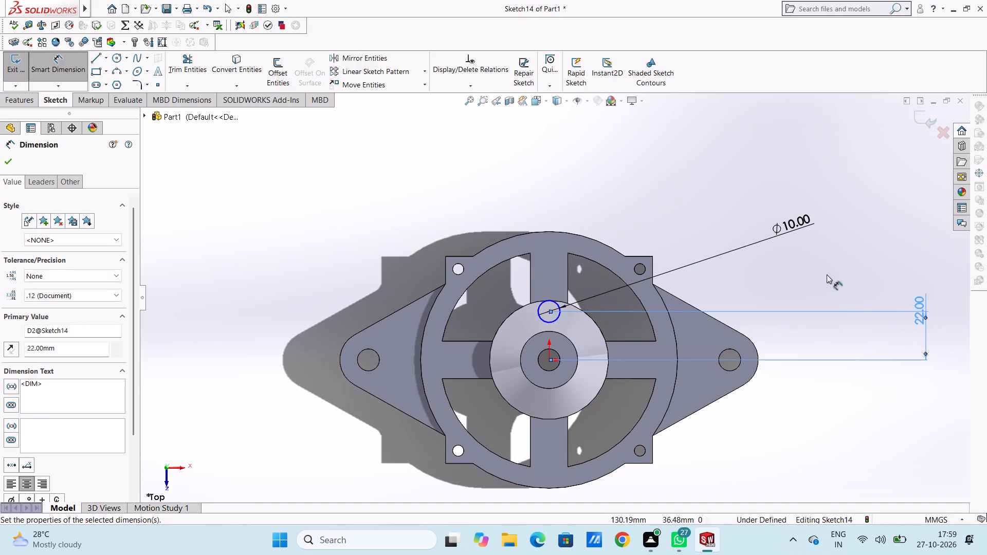
{"action": "left_click", "coordinate": [789, 280]}
{"action": "scroll", "coordinate": [531, 328], "scroll_direction": "down", "scroll_amount": 4}
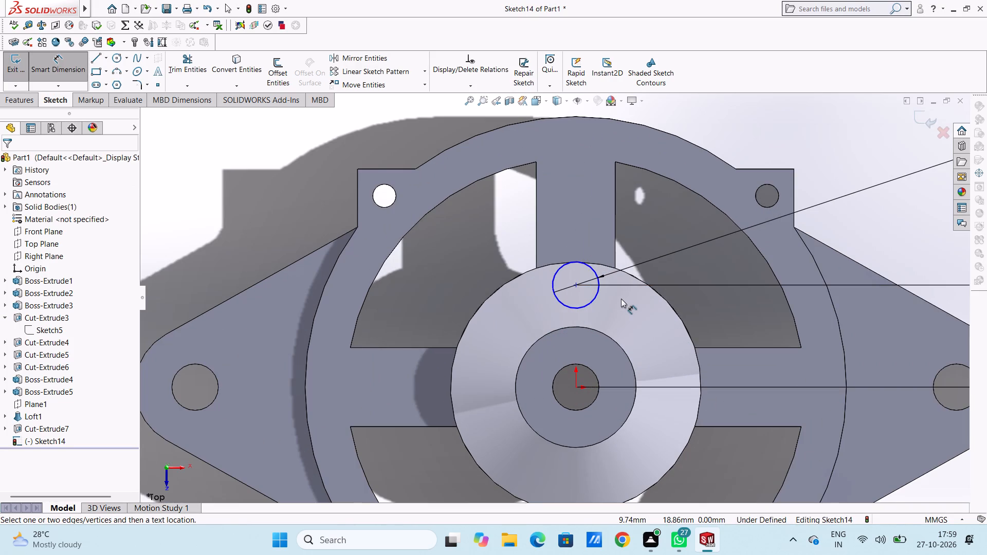
{"action": "scroll", "coordinate": [613, 300], "scroll_direction": "down", "scroll_amount": 3}
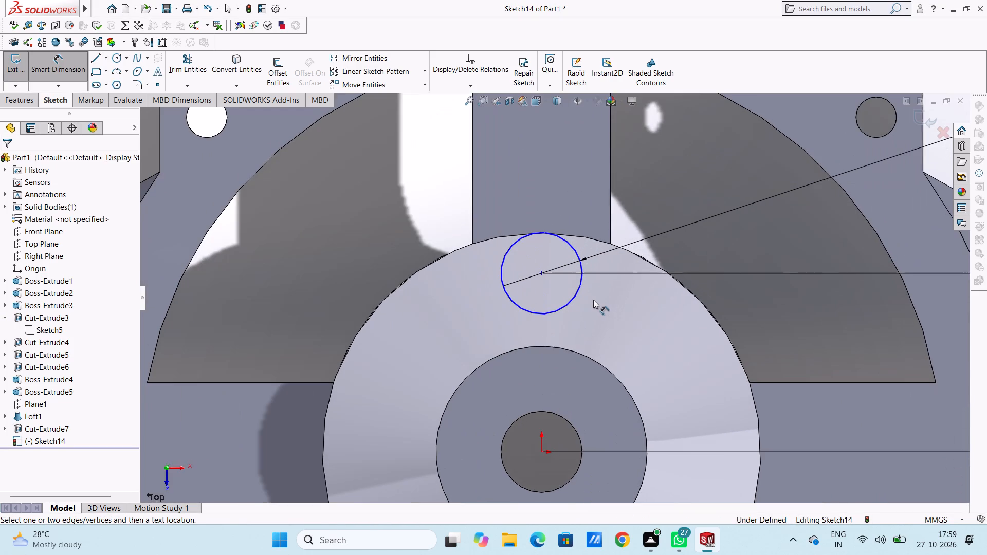
{"action": "scroll", "coordinate": [590, 301], "scroll_direction": "up", "scroll_amount": 4}
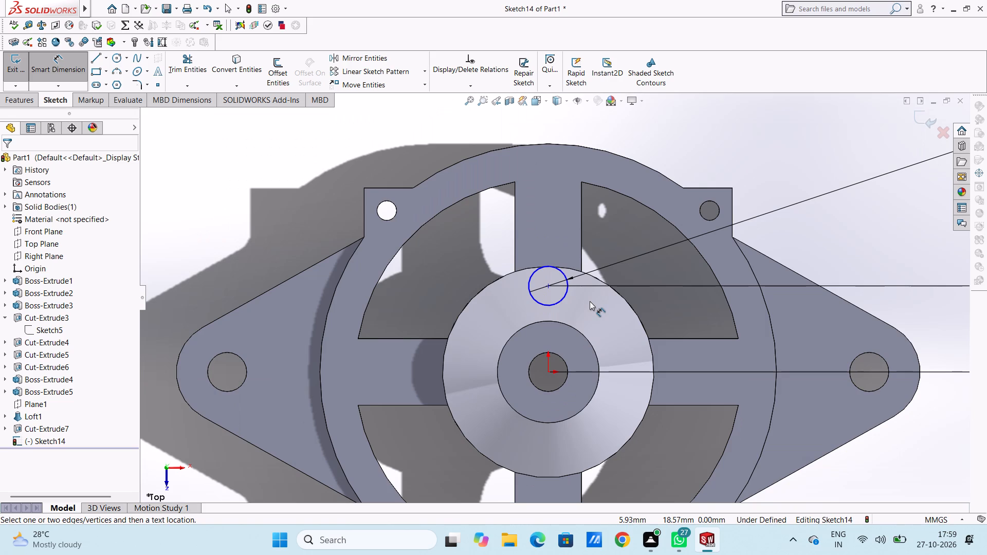
{"action": "scroll", "coordinate": [590, 301], "scroll_direction": "up", "scroll_amount": 8}
{"action": "scroll", "coordinate": [578, 364], "scroll_direction": "down", "scroll_amount": 4}
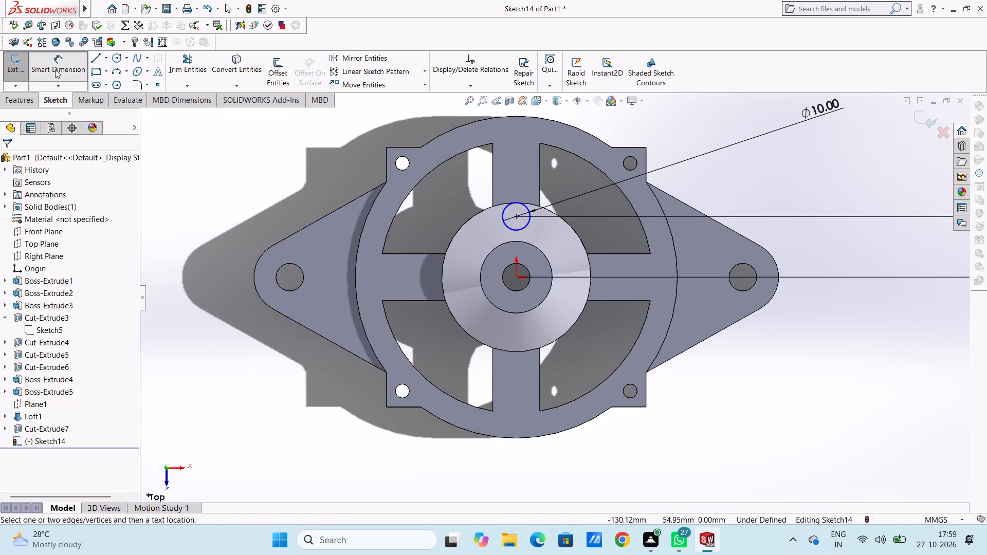
{"action": "left_click", "coordinate": [55, 69]}
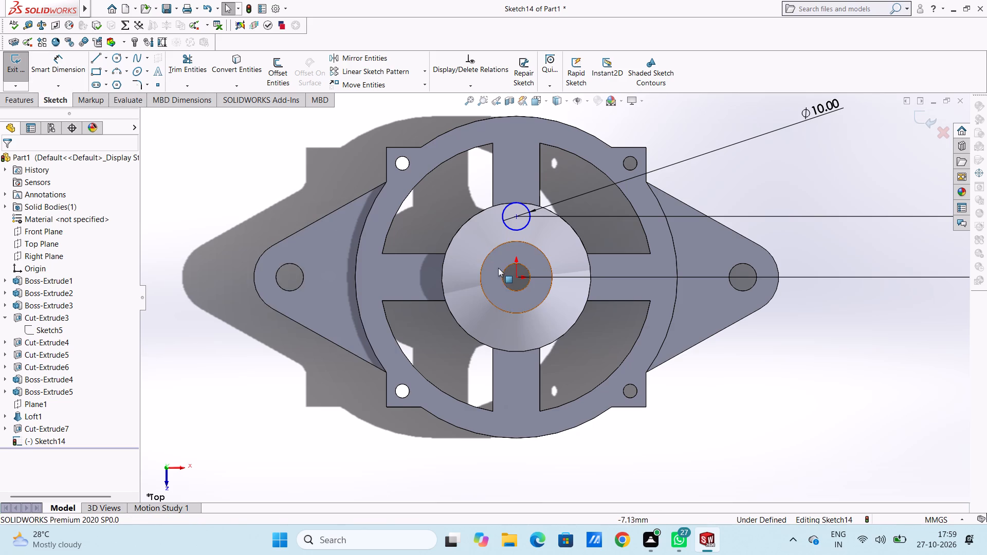
Add a vertical relation between the origin and the circle's centre.
{"action": "left_click", "coordinate": [515, 280]}
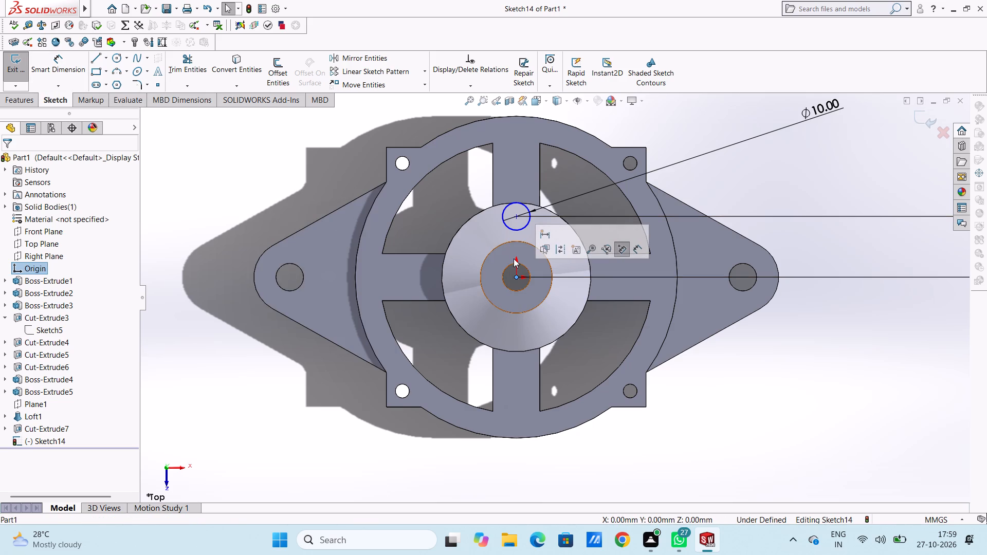
{"action": "left_click", "coordinate": [518, 218], "text": "ctrl"}
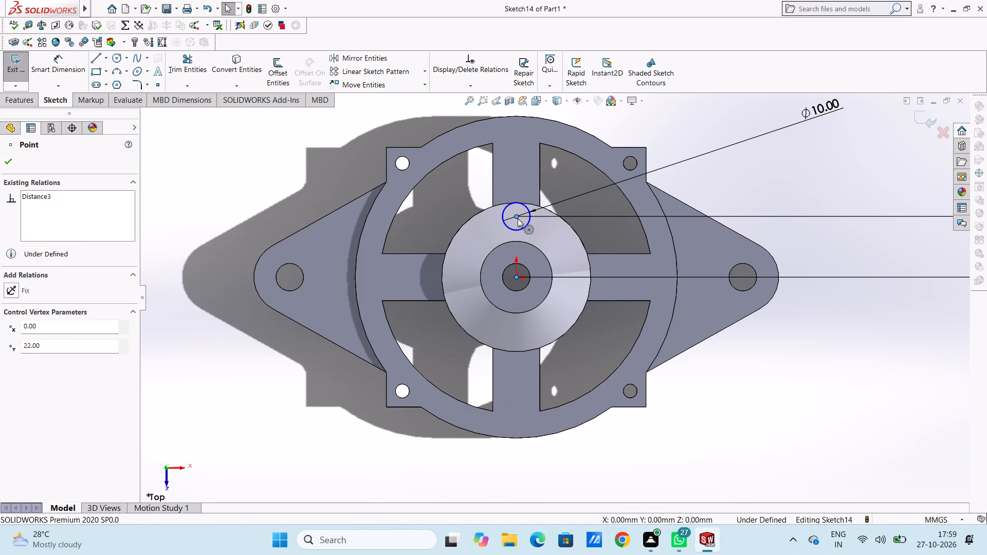
{"action": "left_click", "coordinate": [11, 358]}
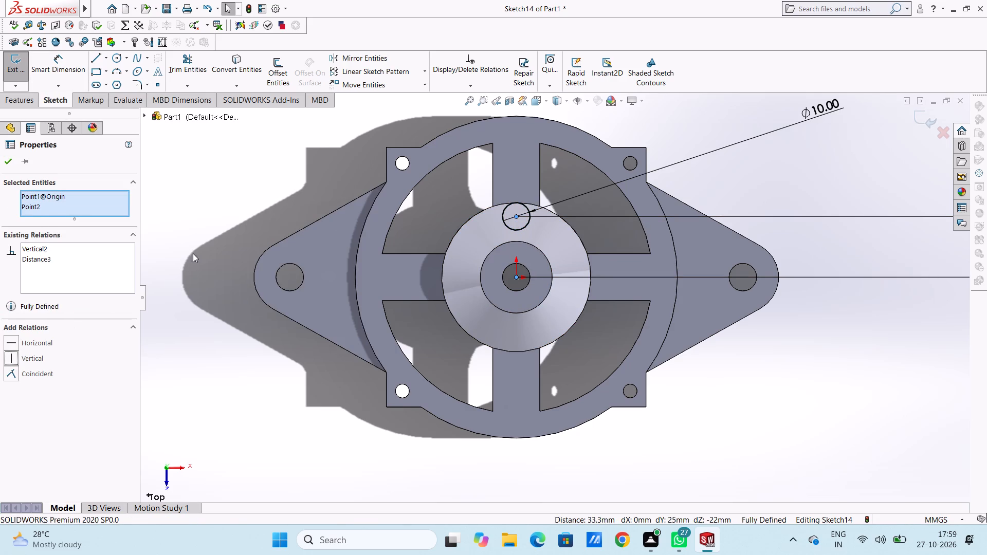
{"action": "left_click", "coordinate": [214, 215]}
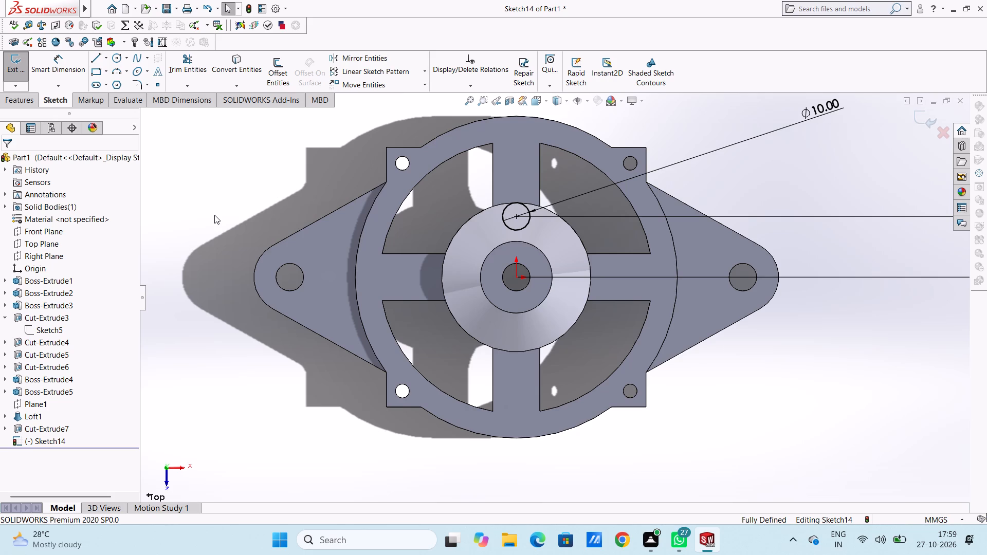
Create a circular sketch pattern of the 10 mm circle about the origin with 4 equally spaced instances over 360 degrees.
{"action": "scroll", "coordinate": [224, 215], "scroll_direction": "up", "scroll_amount": 2}
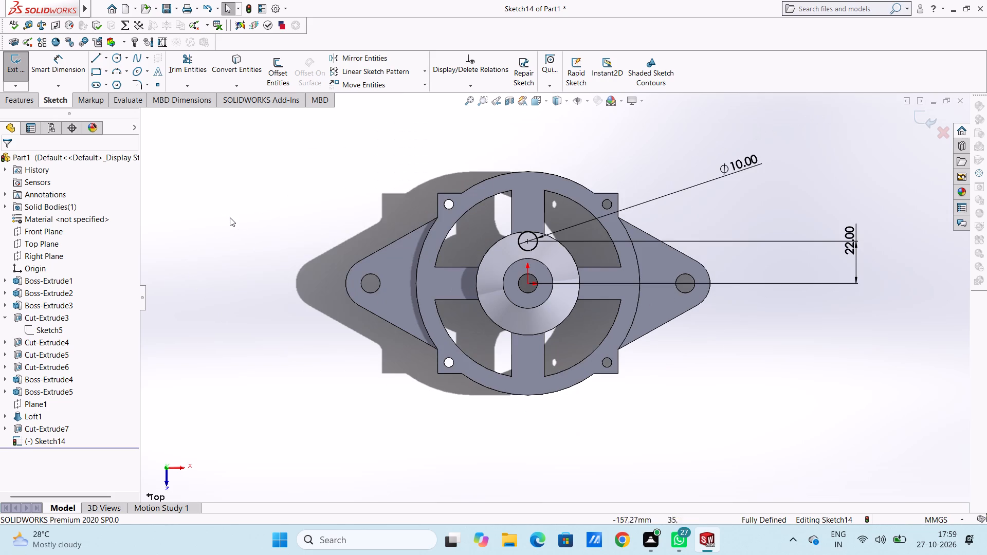
{"action": "scroll", "coordinate": [552, 240], "scroll_direction": "down", "scroll_amount": 2}
{"action": "scroll", "coordinate": [547, 389], "scroll_direction": "up", "scroll_amount": 2}
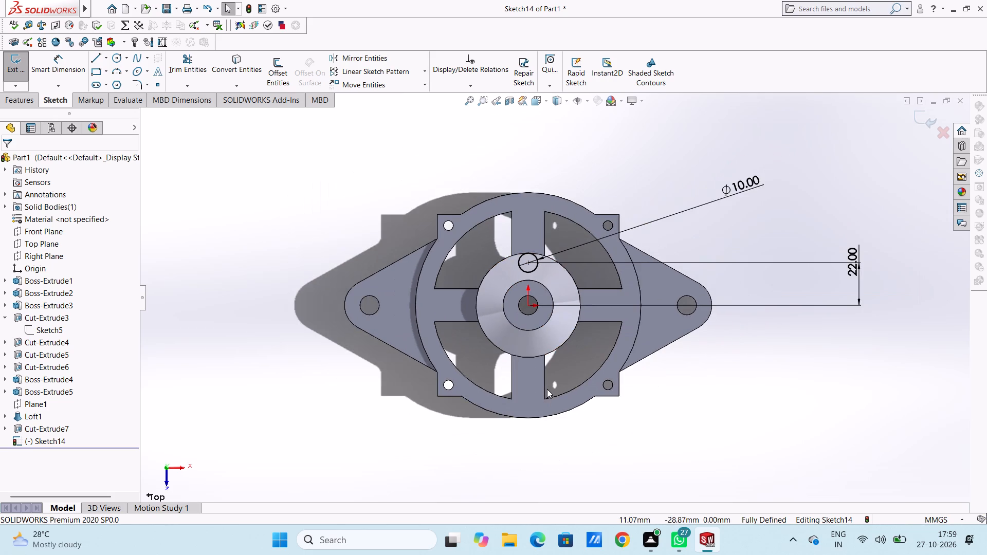
{"action": "scroll", "coordinate": [549, 389], "scroll_direction": "down", "scroll_amount": 2}
{"action": "scroll", "coordinate": [552, 386], "scroll_direction": "up", "scroll_amount": 2}
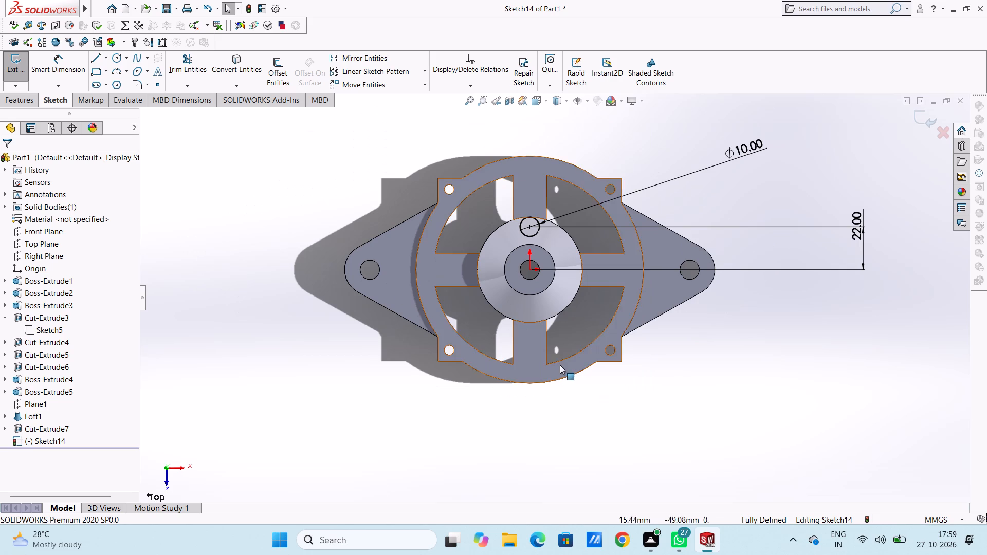
{"action": "scroll", "coordinate": [558, 359], "scroll_direction": "down", "scroll_amount": 1}
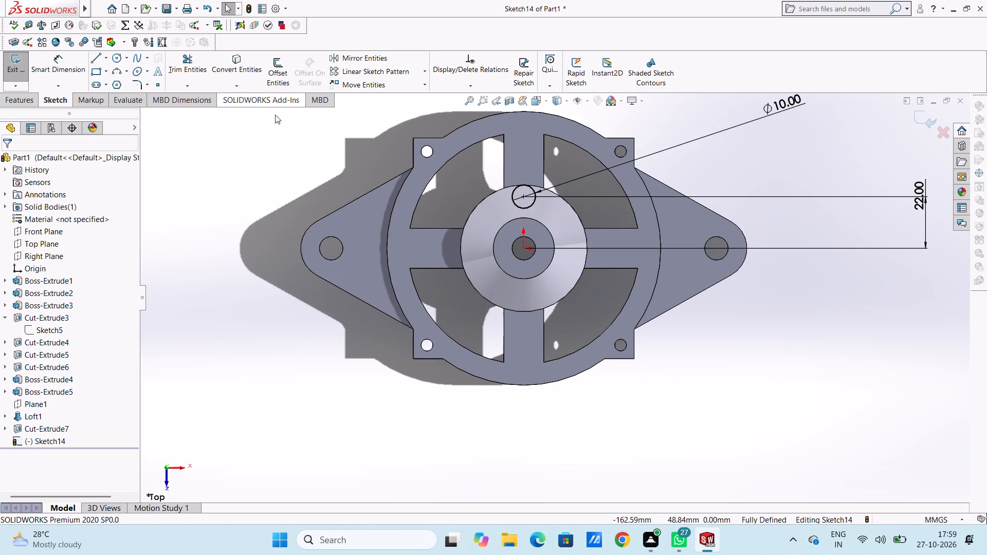
{"action": "left_click", "coordinate": [527, 209]}
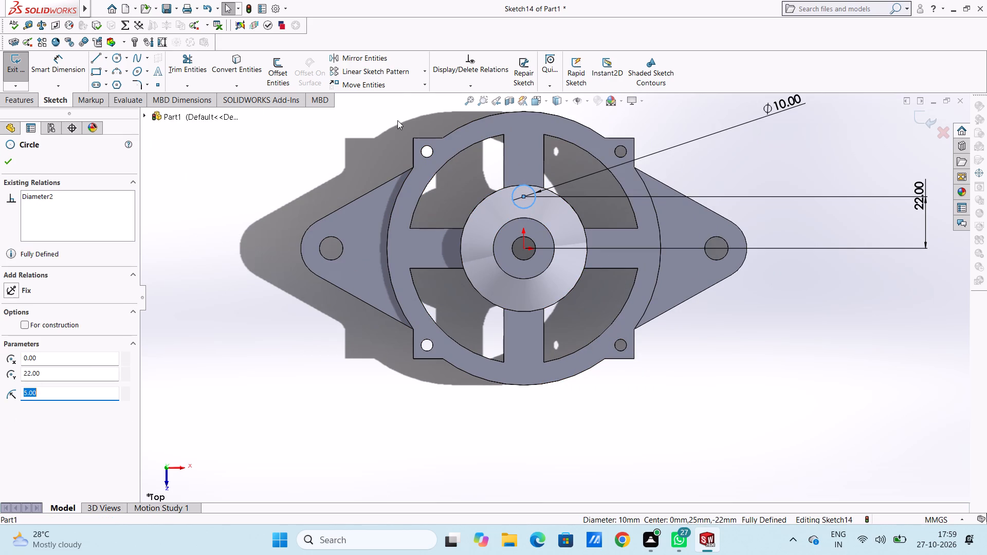
{"action": "left_click", "coordinate": [424, 72]}
{"action": "left_click", "coordinate": [423, 98]}
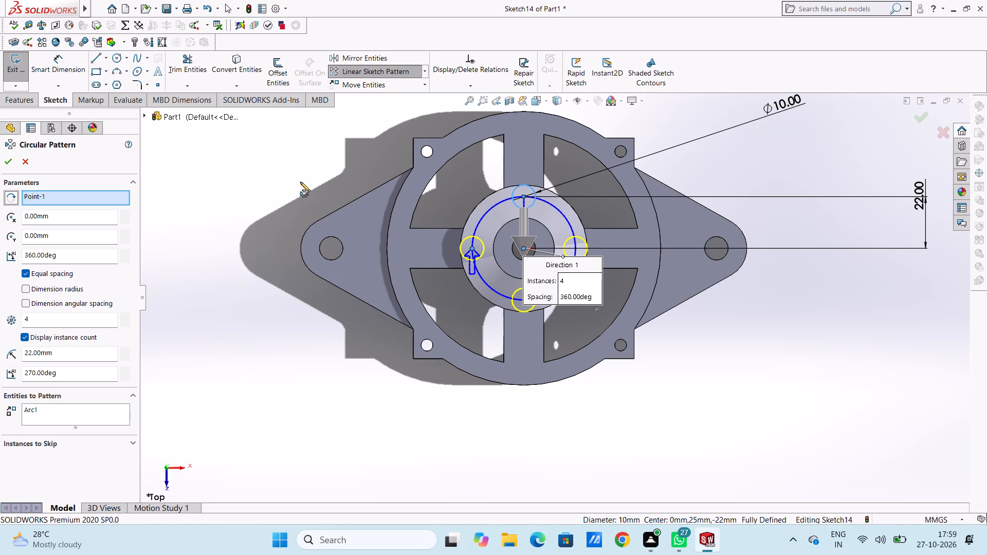
{"action": "left_click", "coordinate": [4, 164]}
{"action": "left_click", "coordinate": [225, 194]}
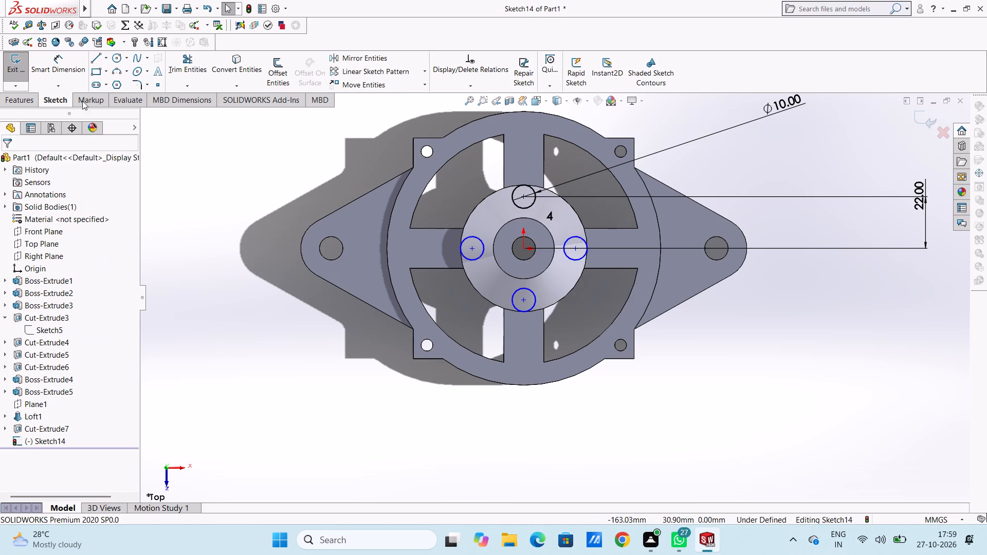
Dimension the horizontal distance between the origin and the centre of the patterned circle on the hub's negative X side.
{"action": "left_click", "coordinate": [67, 67]}
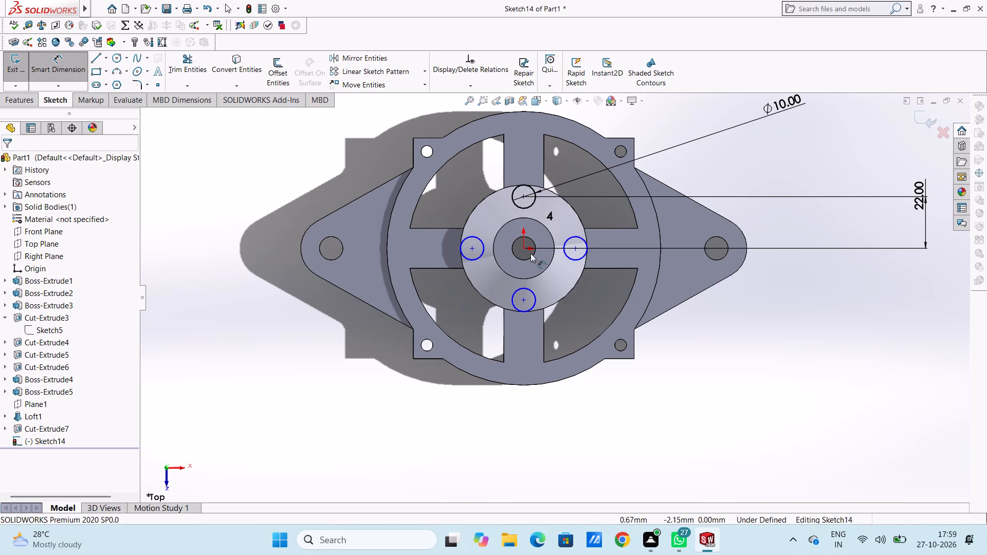
{"action": "left_click", "coordinate": [522, 247]}
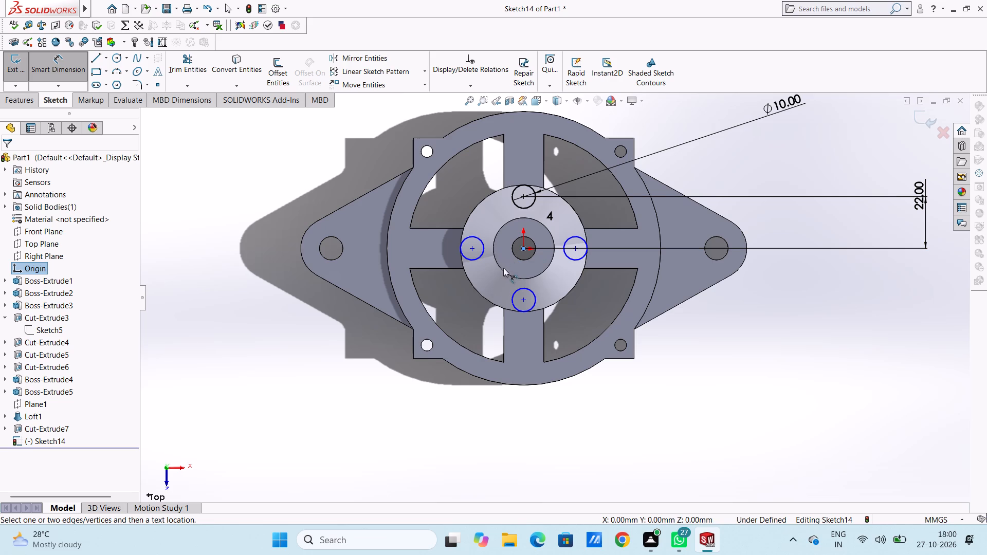
{"action": "left_click", "coordinate": [472, 248]}
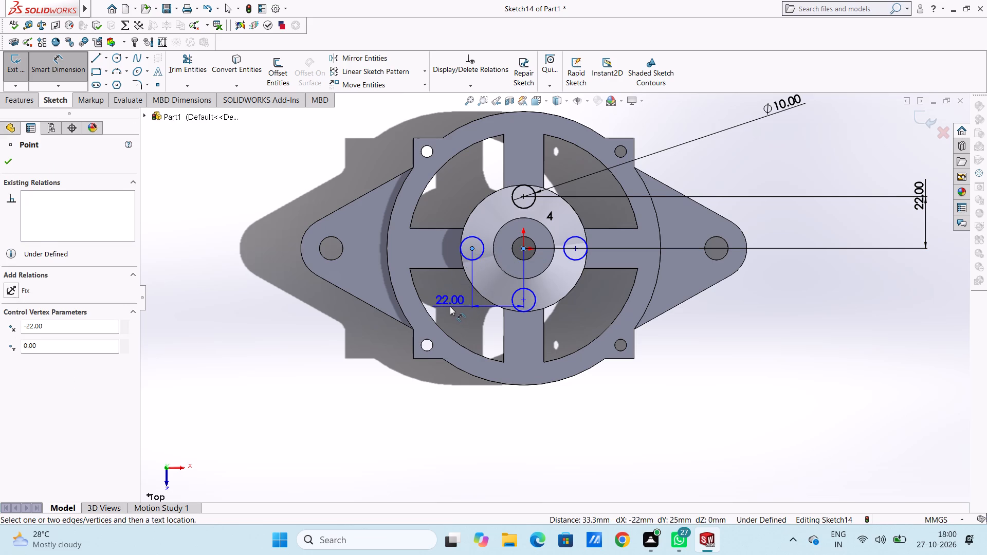
{"action": "left_click", "coordinate": [450, 306]}
{"action": "left_click", "coordinate": [405, 293]}
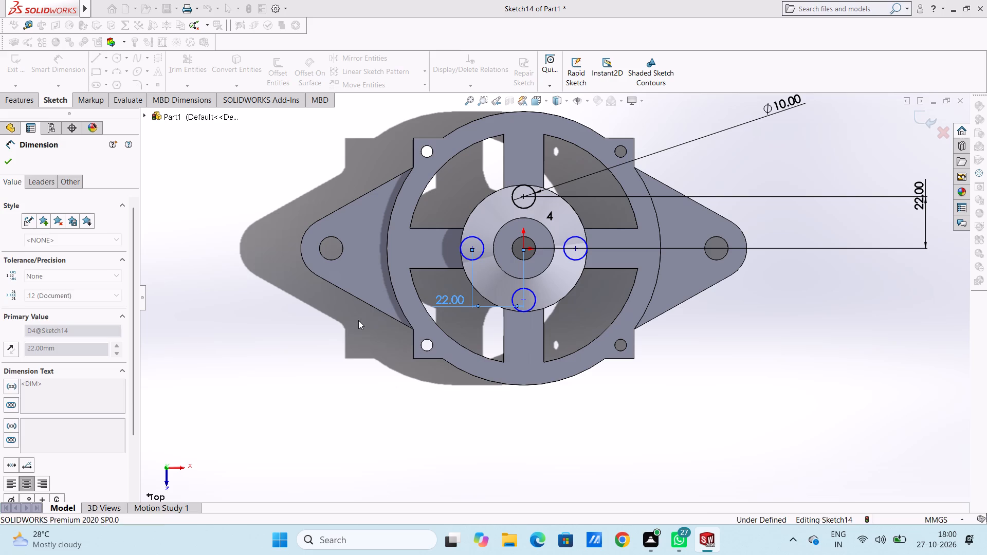
{"action": "left_click", "coordinate": [343, 330]}
Dimension the horizontal distance from the upper mounting lug's outer vertical edge to the centre of the negative X circle.
{"action": "left_click", "coordinate": [414, 154]}
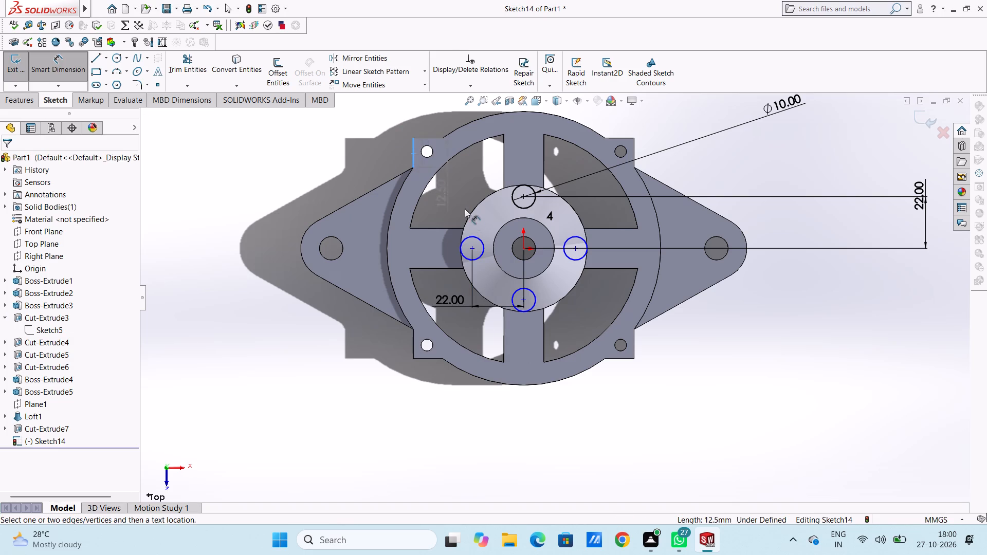
{"action": "left_click", "coordinate": [471, 248]}
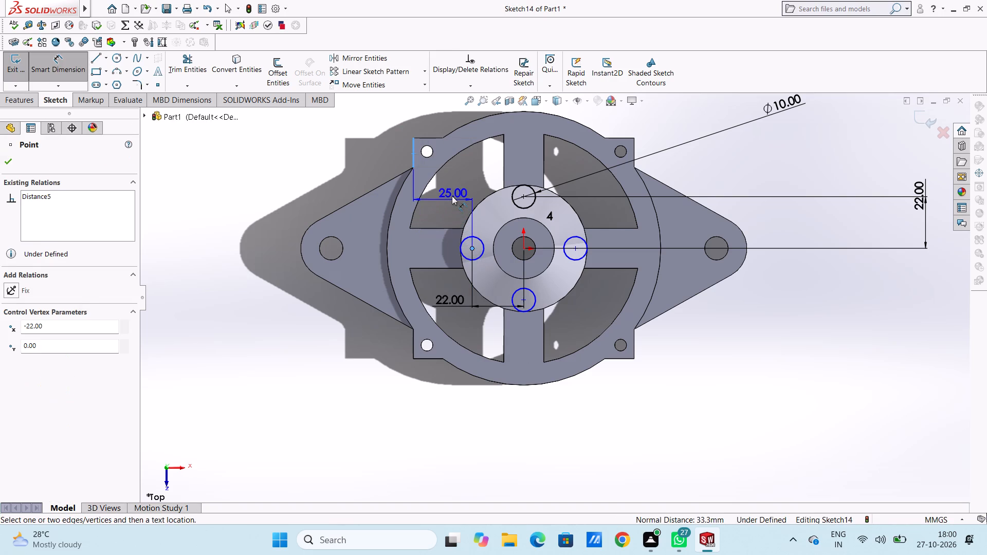
{"action": "left_click", "coordinate": [452, 195]}
{"action": "left_click", "coordinate": [410, 178]}
{"action": "left_click", "coordinate": [377, 164]}
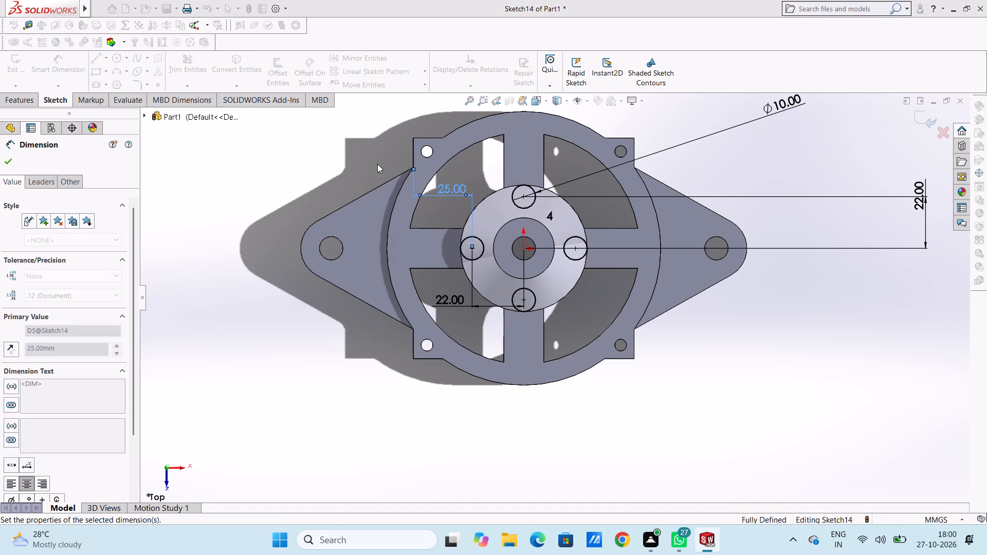
Extrude-cut the four circles into the tapered hub using Up To Surface, ending at the flat face of the ring and spokes.
{"action": "scroll", "coordinate": [378, 159], "scroll_direction": "up", "scroll_amount": 2}
{"action": "middle_click_drag", "start_coordinate": [382, 172], "coordinate": [335, 191]}
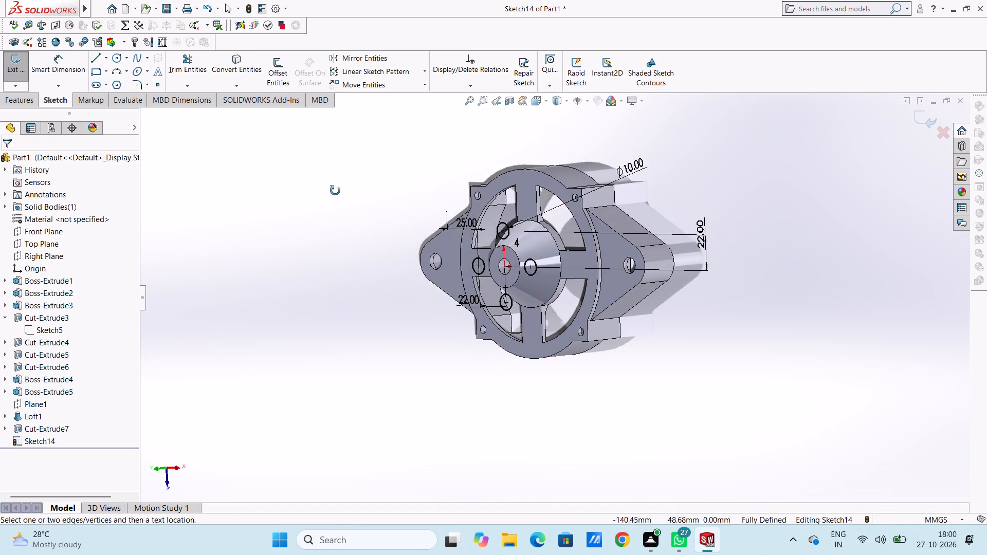
{"action": "middle_click_drag", "start_coordinate": [335, 191], "coordinate": [328, 207]}
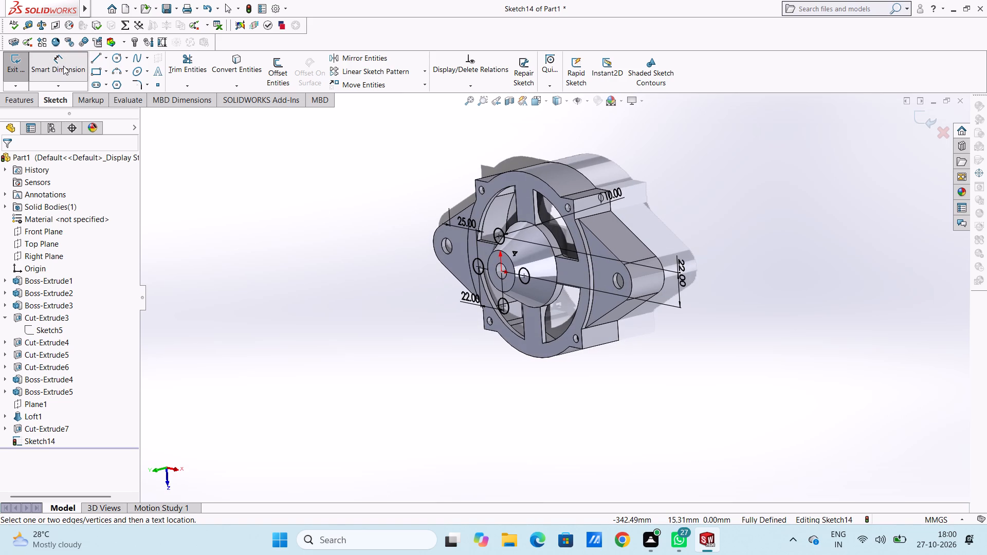
{"action": "left_click", "coordinate": [63, 66]}
{"action": "left_click", "coordinate": [30, 101]}
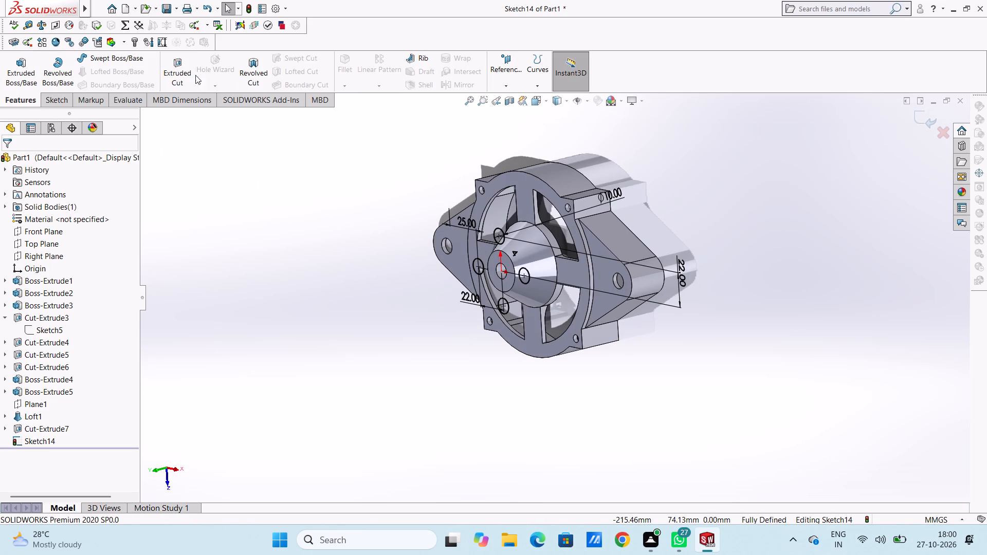
{"action": "left_click", "coordinate": [177, 62]}
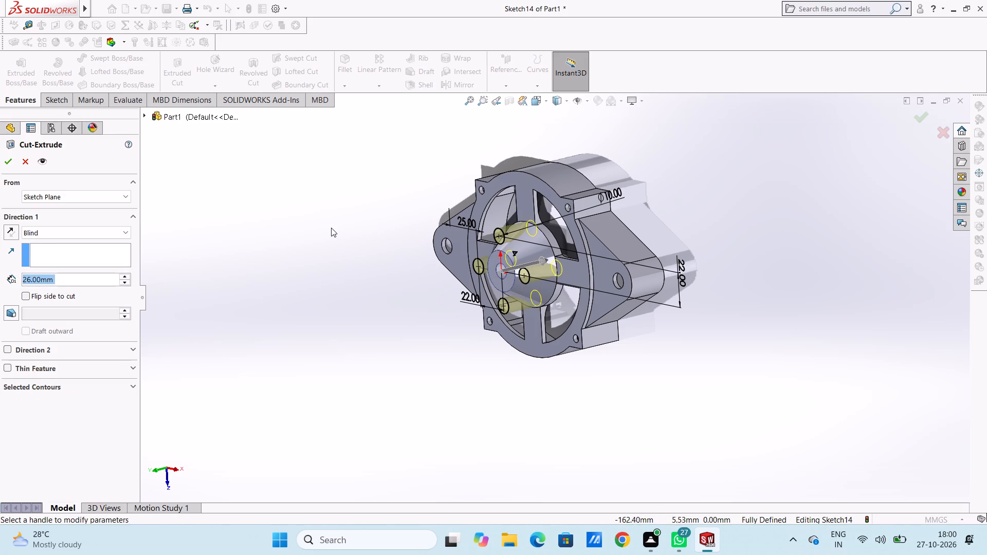
{"action": "left_click", "coordinate": [117, 223]}
{"action": "left_click", "coordinate": [117, 225]}
{"action": "left_click", "coordinate": [120, 227]}
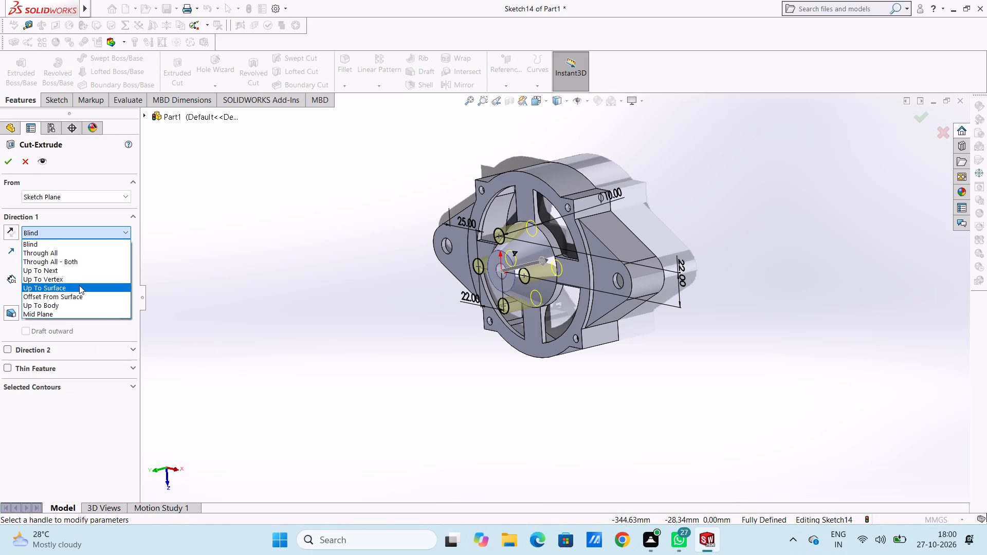
{"action": "left_click", "coordinate": [80, 286]}
{"action": "left_click", "coordinate": [529, 207]}
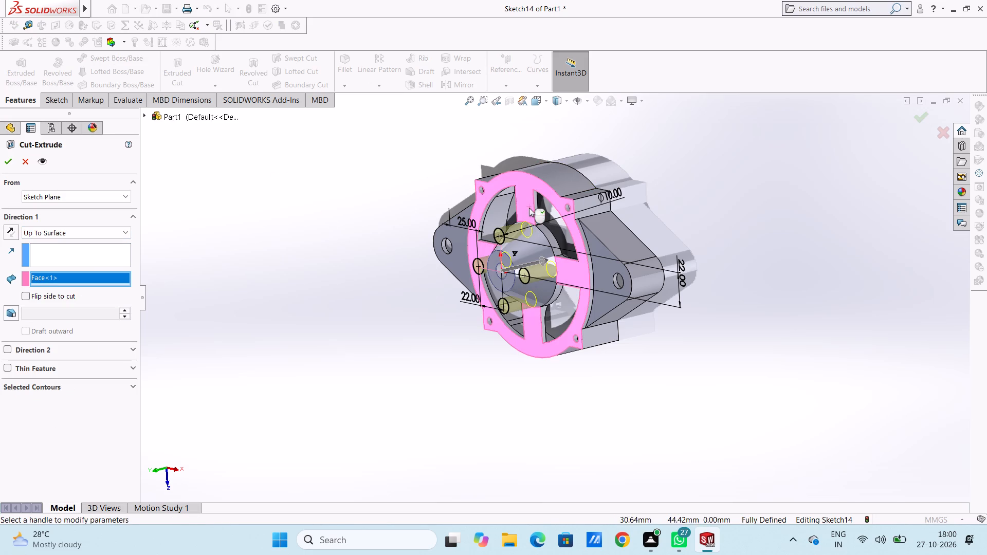
{"action": "left_click", "coordinate": [8, 158]}
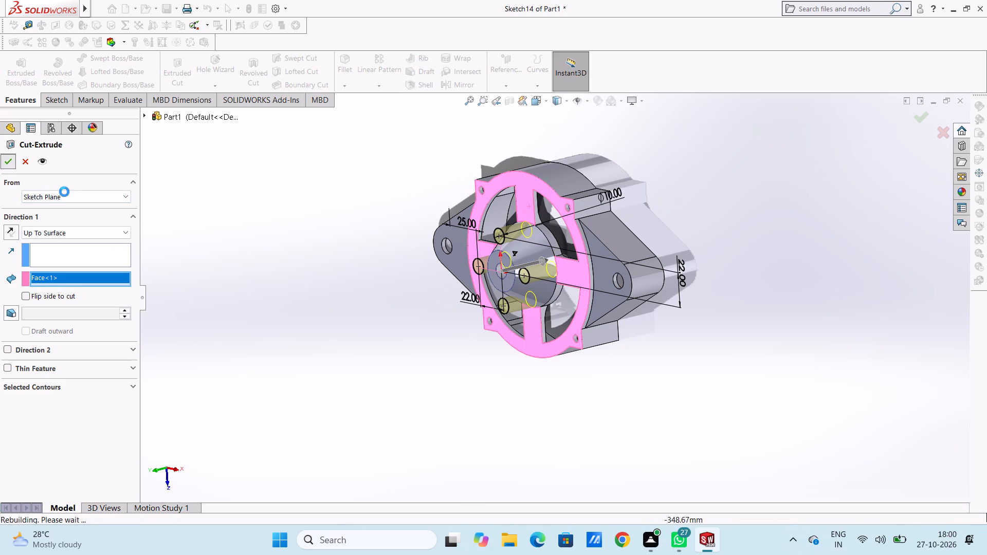
{"action": "left_click", "coordinate": [337, 248]}
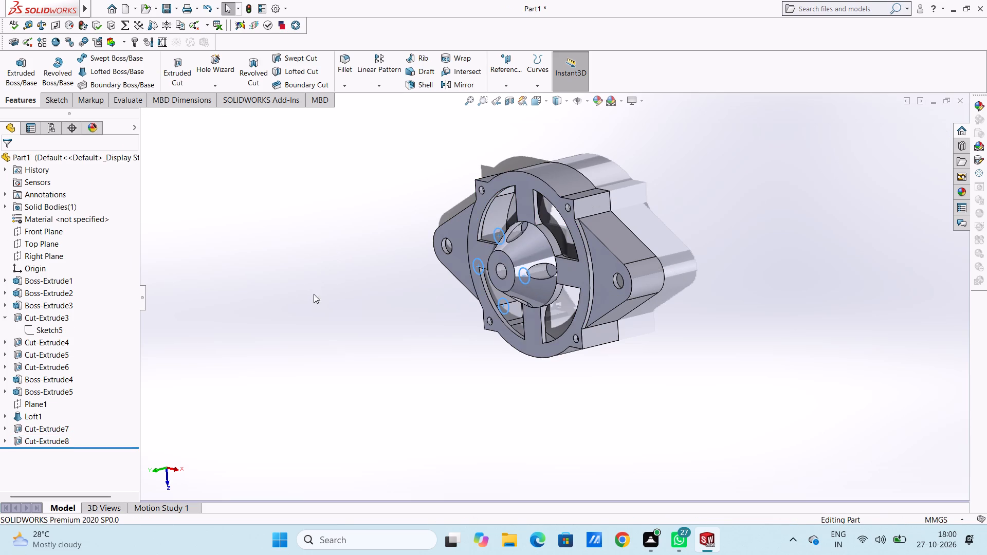
Start a new sketch on the flat bottom face of the upper 10 mm recess in the hub.
{"action": "middle_click_drag", "start_coordinate": [326, 302], "coordinate": [390, 211]}
{"action": "middle_click_drag", "start_coordinate": [358, 325], "coordinate": [368, 233]}
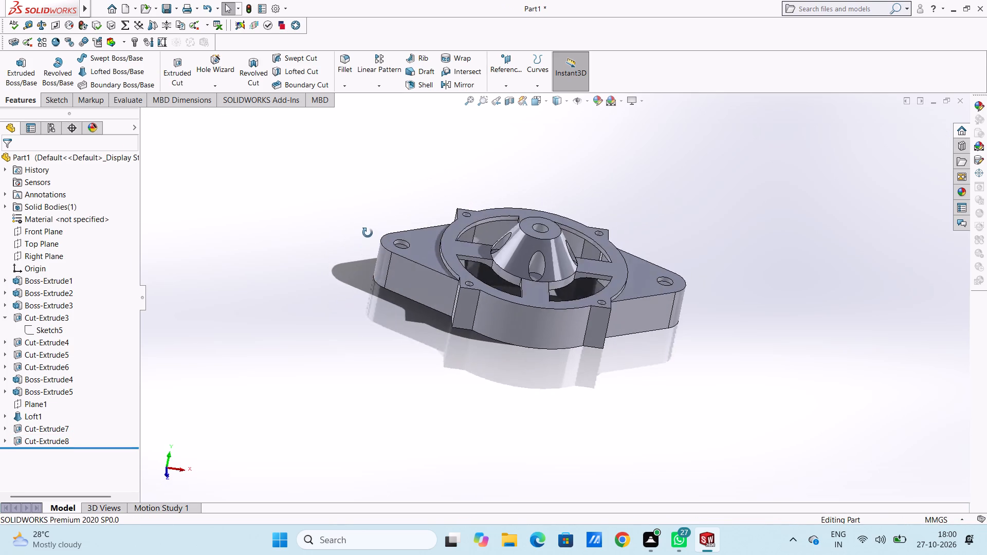
{"action": "middle_click_drag", "start_coordinate": [368, 233], "coordinate": [369, 218]}
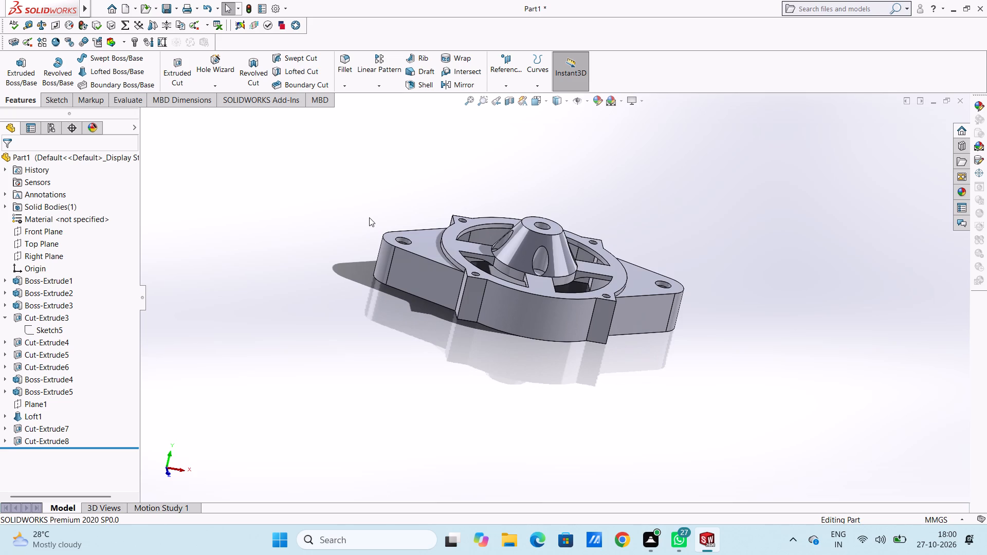
{"action": "key", "text": "ctrl+5"}
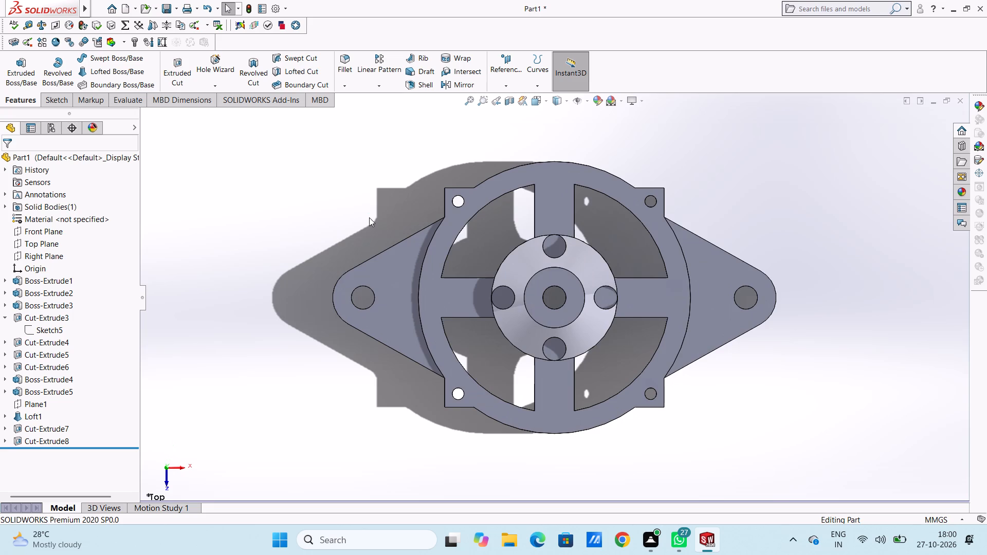
{"action": "scroll", "coordinate": [372, 212], "scroll_direction": "up", "scroll_amount": 3}
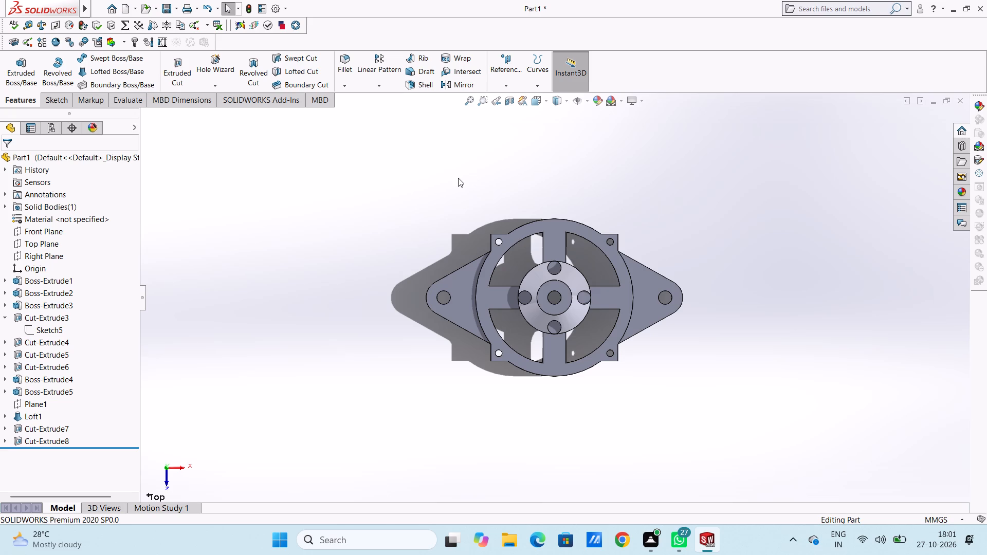
{"action": "scroll", "coordinate": [547, 277], "scroll_direction": "down", "scroll_amount": 3}
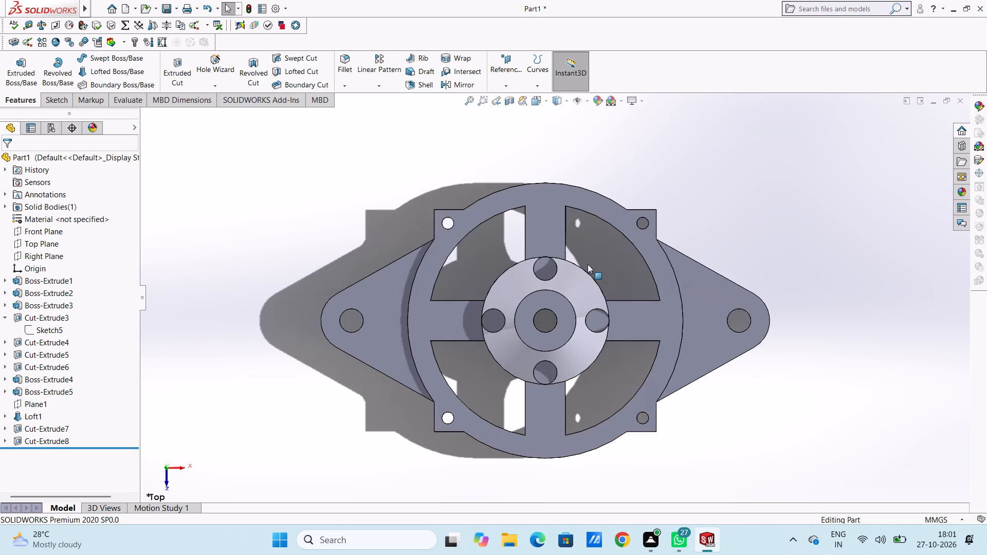
{"action": "scroll", "coordinate": [579, 280], "scroll_direction": "down", "scroll_amount": 3}
{"action": "left_click", "coordinate": [514, 265]}
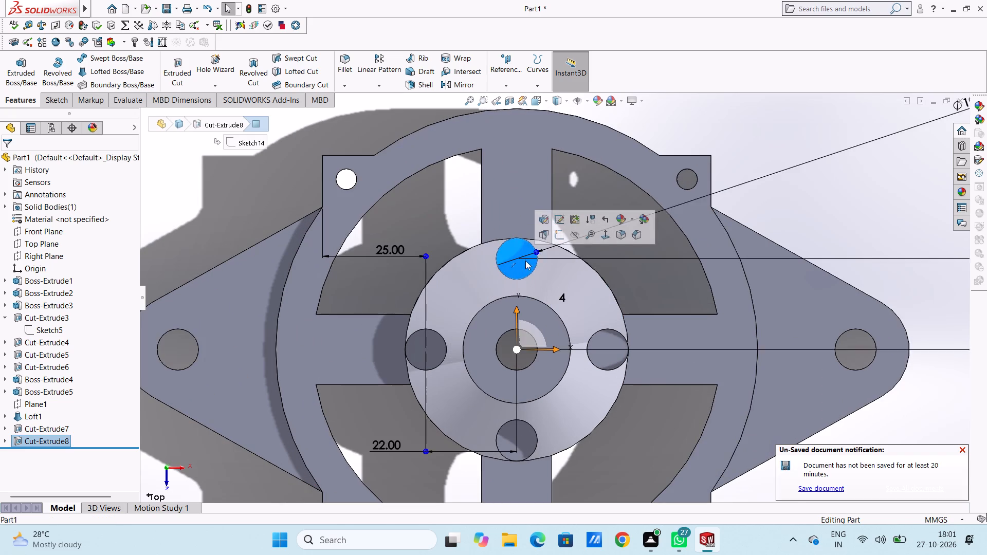
{"action": "left_click", "coordinate": [557, 235]}
{"action": "left_click", "coordinate": [575, 219]}
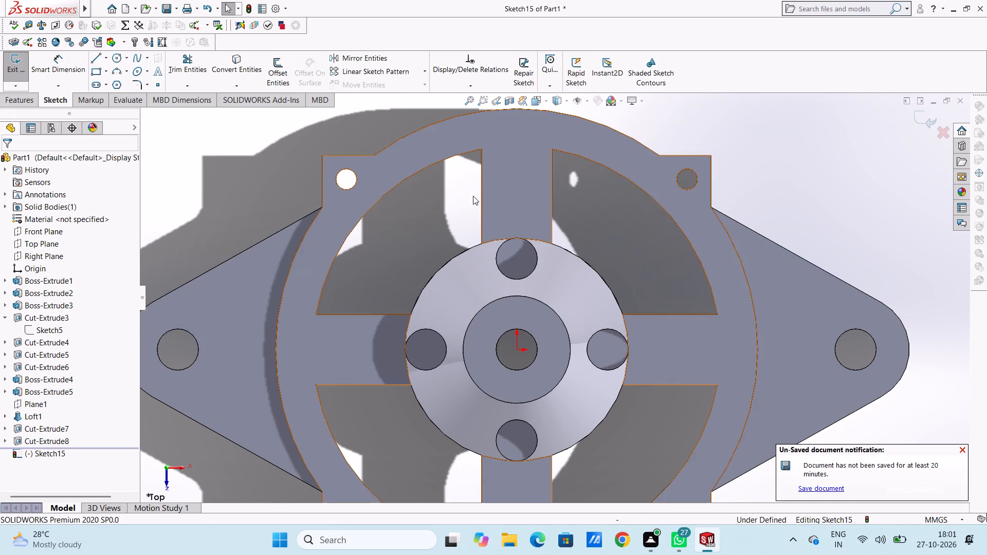
Sketch a circle centred on the upper 10 mm recess and dimension its diameter as 5 mm.
{"action": "left_click", "coordinate": [117, 54]}
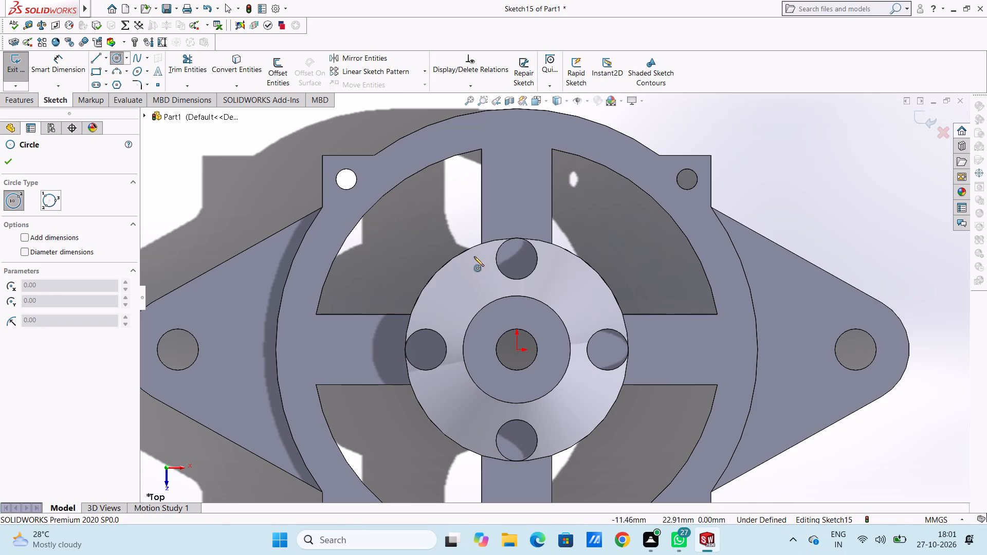
{"action": "left_click", "coordinate": [517, 258]}
{"action": "left_click", "coordinate": [523, 267]}
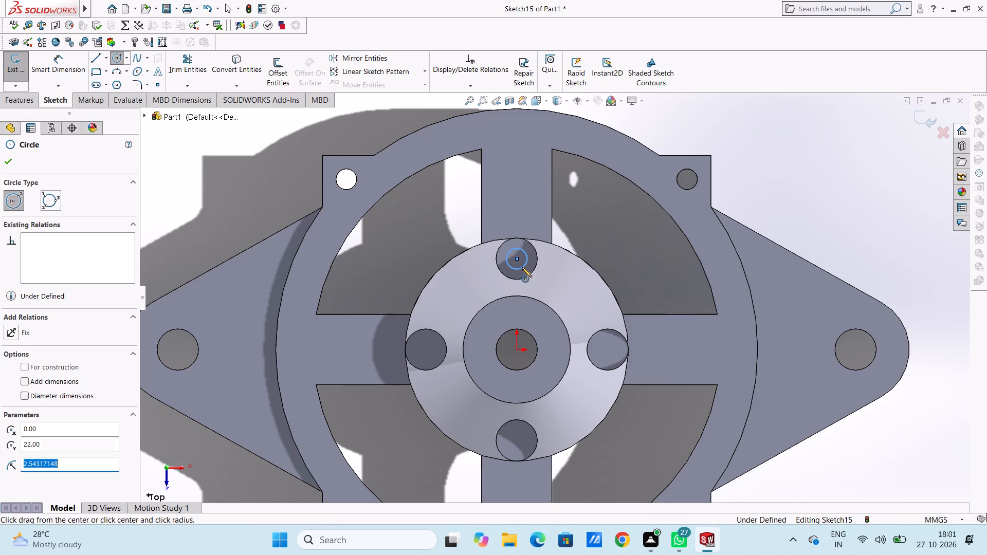
{"action": "left_click", "coordinate": [5, 160]}
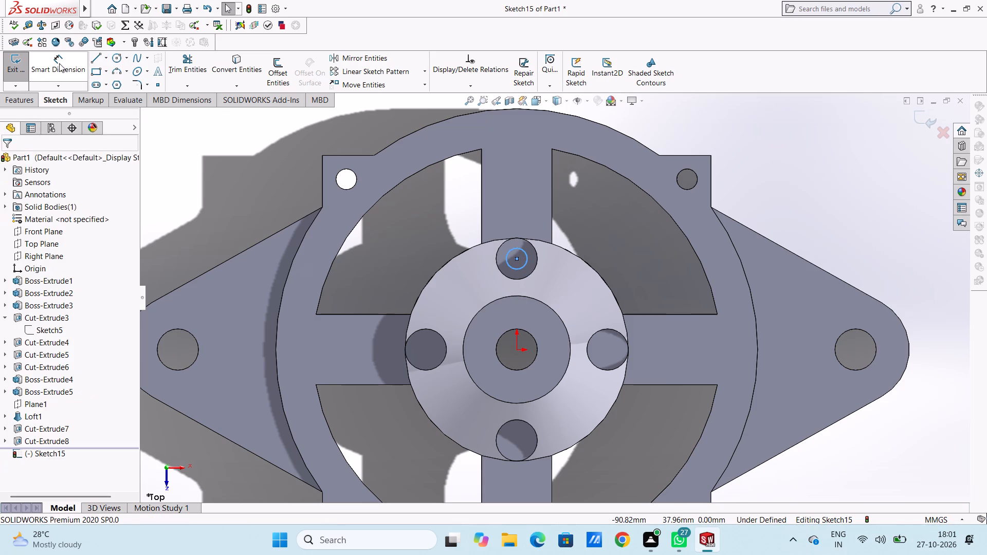
{"action": "left_click", "coordinate": [59, 63]}
{"action": "left_click", "coordinate": [513, 251]}
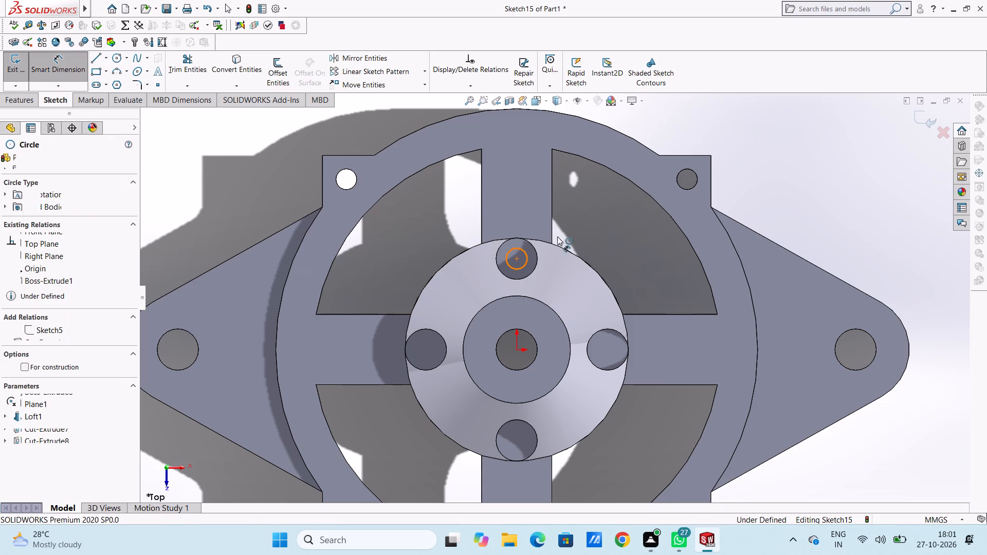
{"action": "left_click", "coordinate": [790, 177]}
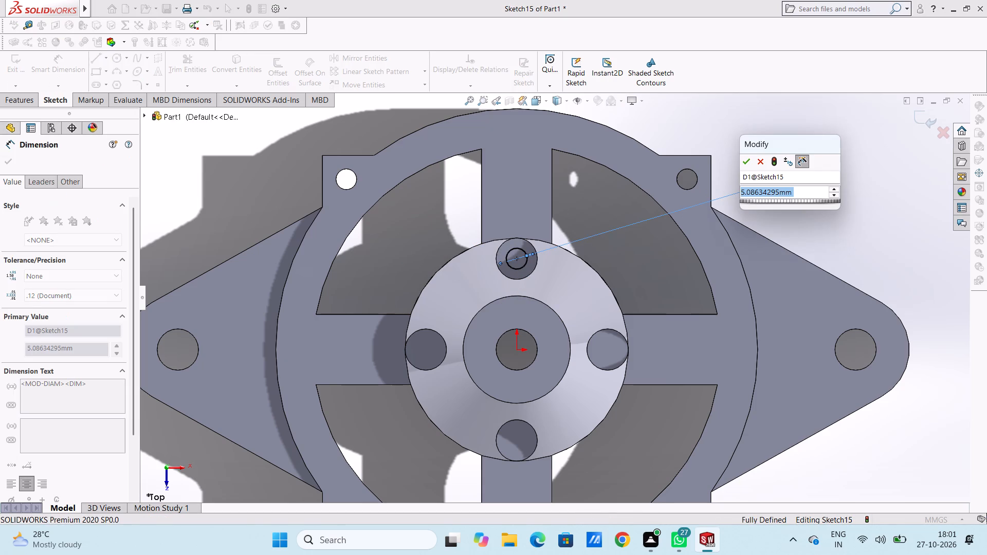
{"action": "key", "text": "5"}
{"action": "key", "text": "Return"}
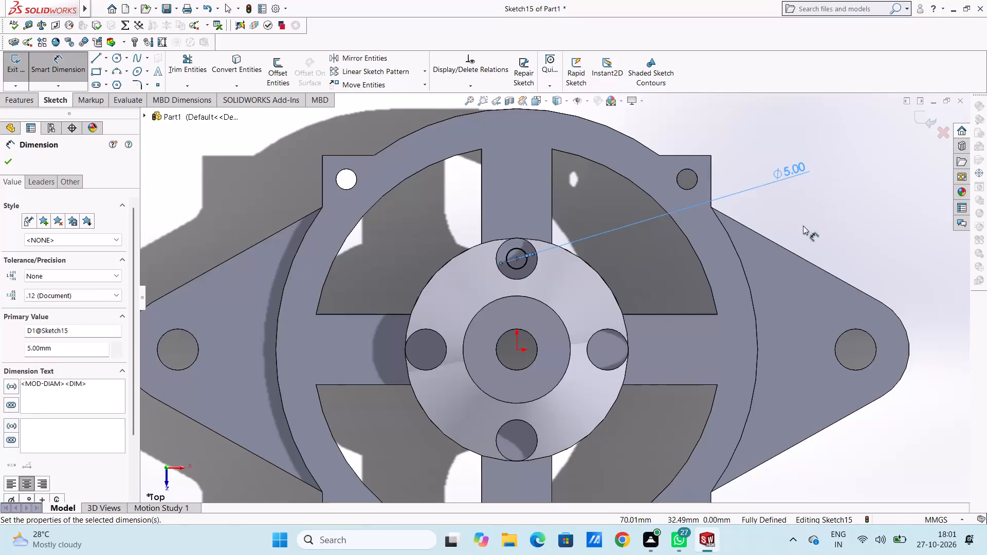
{"action": "left_click", "coordinate": [803, 226]}
{"action": "left_click", "coordinate": [63, 72]}
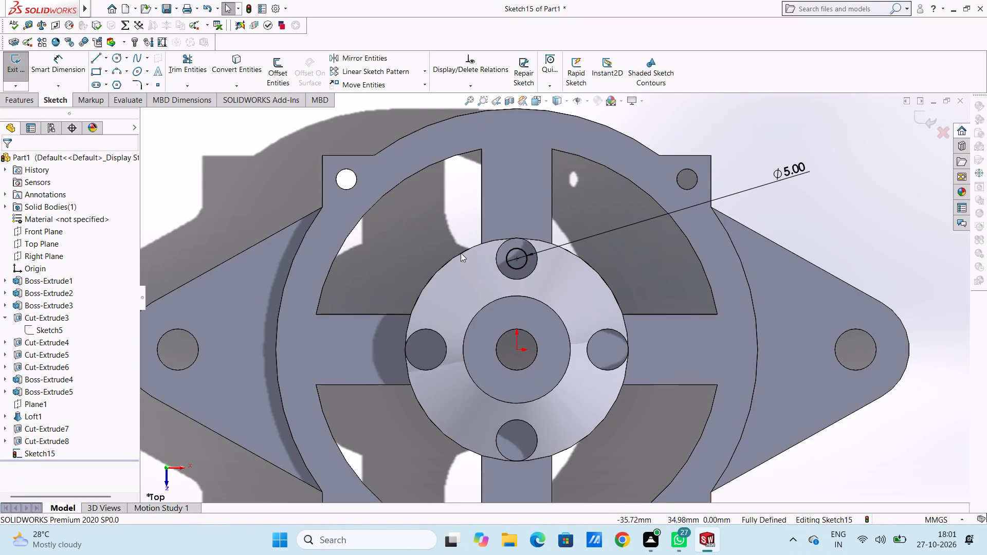
Create a circular sketch pattern of the 5 mm circle about the origin with 4 equally spaced instances over 360 degrees.
{"action": "left_click", "coordinate": [518, 268]}
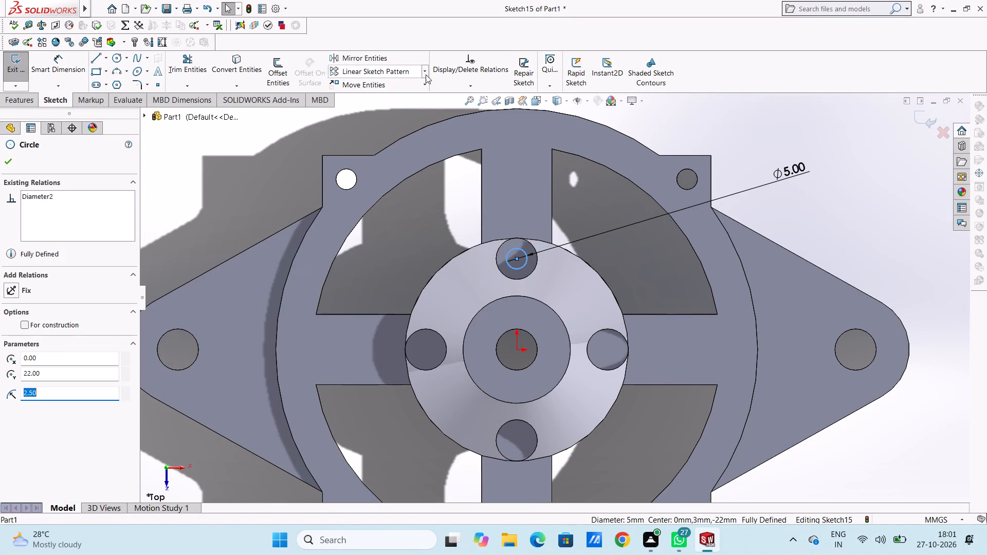
{"action": "left_click", "coordinate": [426, 74]}
{"action": "left_click", "coordinate": [420, 95]}
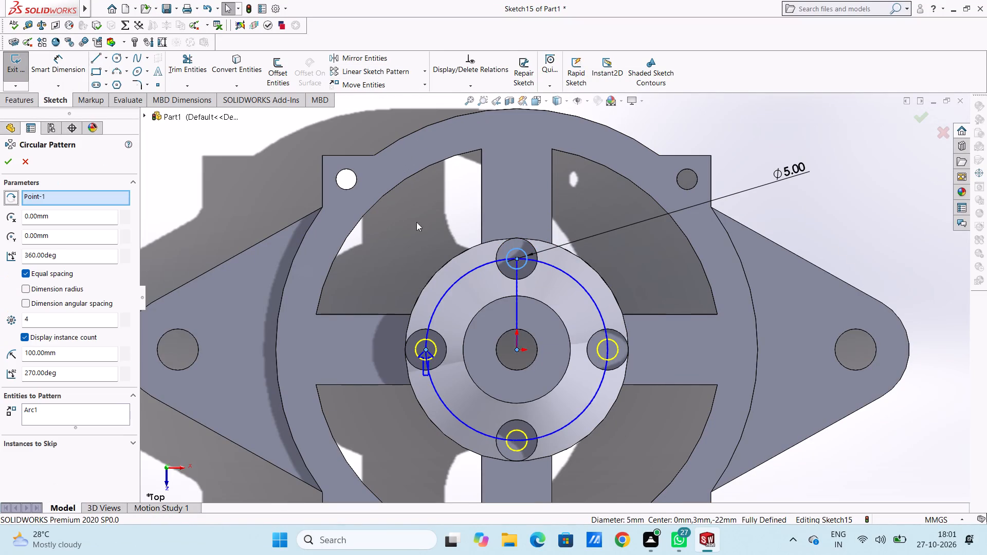
{"action": "left_click", "coordinate": [8, 162]}
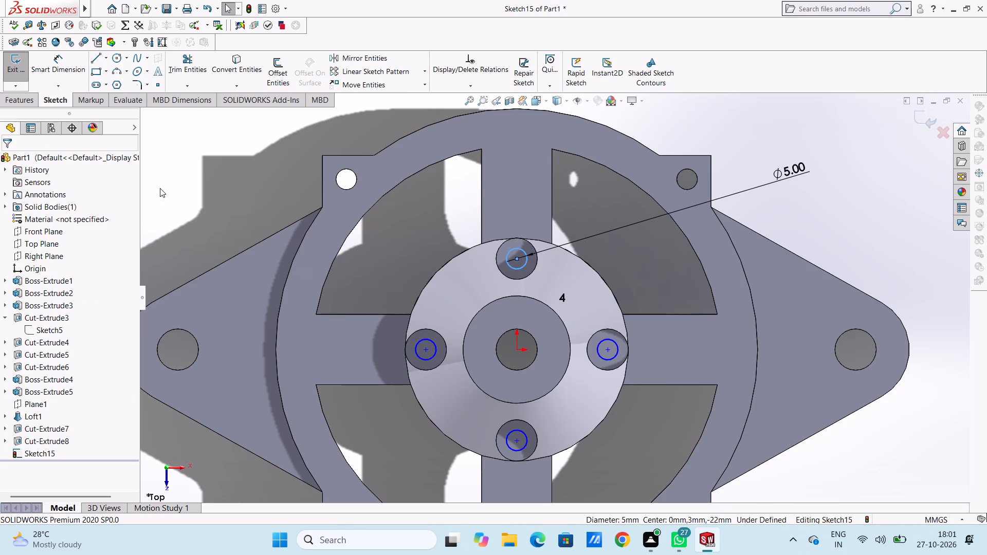
{"action": "left_click", "coordinate": [160, 188]}
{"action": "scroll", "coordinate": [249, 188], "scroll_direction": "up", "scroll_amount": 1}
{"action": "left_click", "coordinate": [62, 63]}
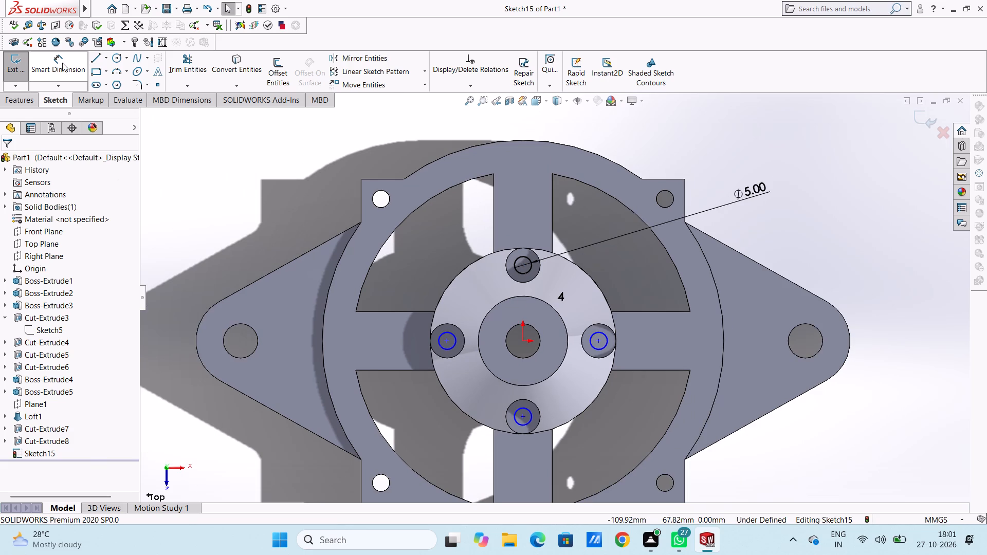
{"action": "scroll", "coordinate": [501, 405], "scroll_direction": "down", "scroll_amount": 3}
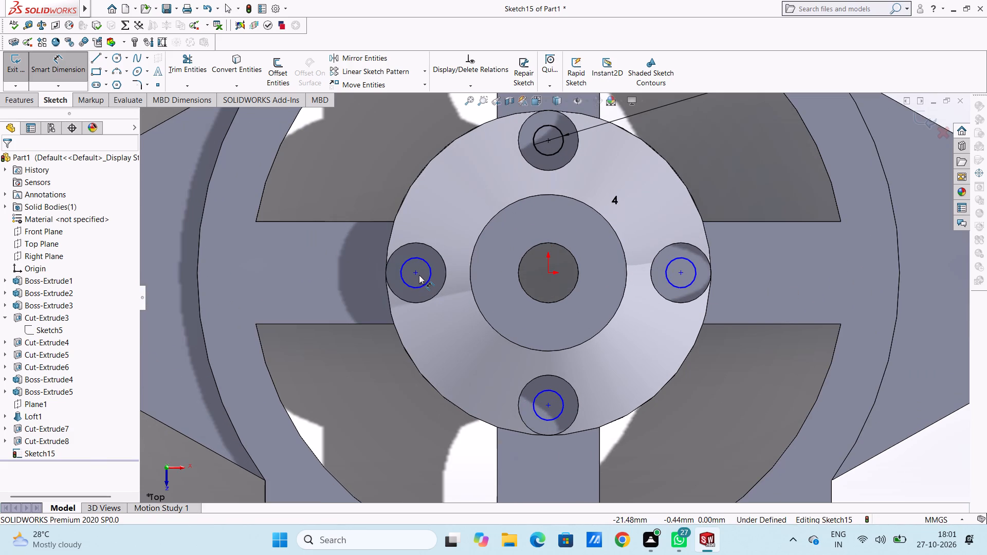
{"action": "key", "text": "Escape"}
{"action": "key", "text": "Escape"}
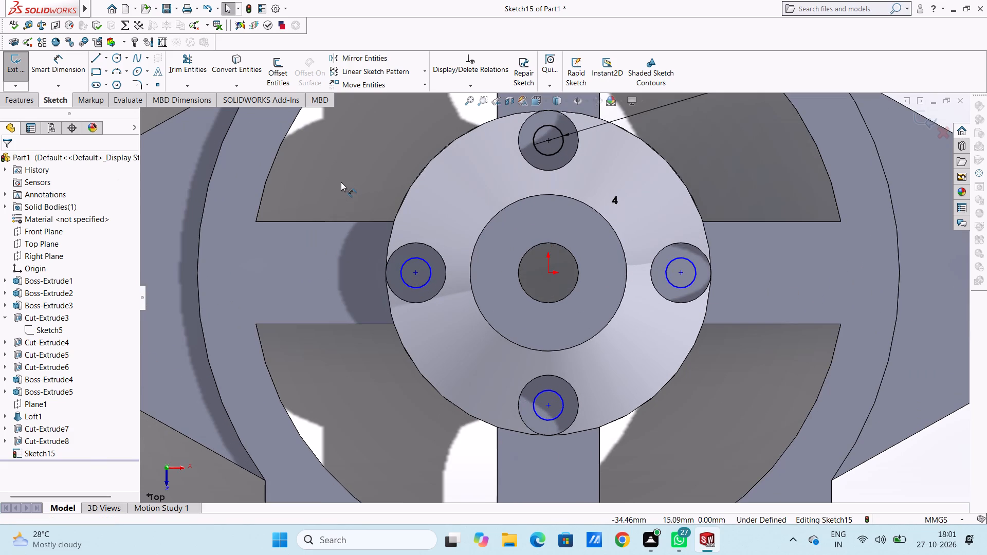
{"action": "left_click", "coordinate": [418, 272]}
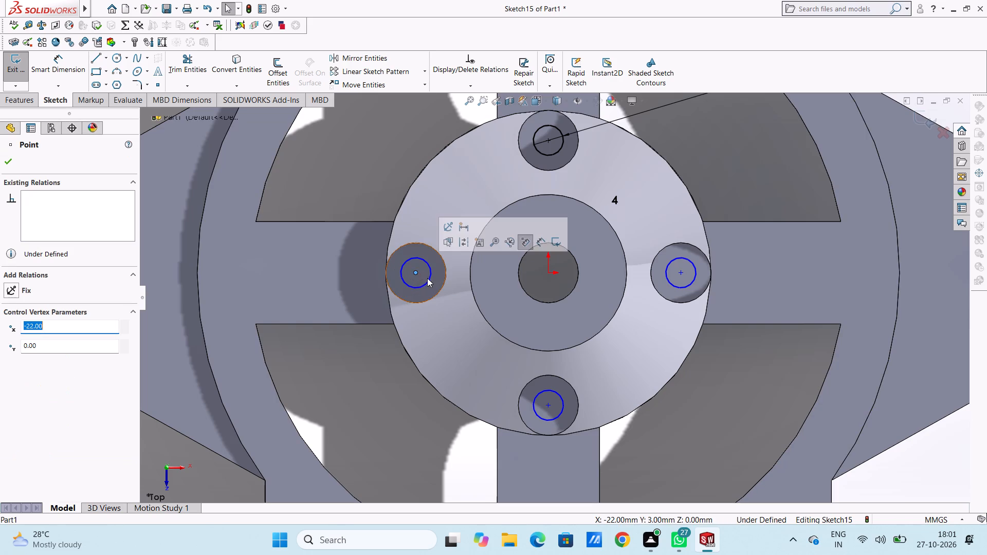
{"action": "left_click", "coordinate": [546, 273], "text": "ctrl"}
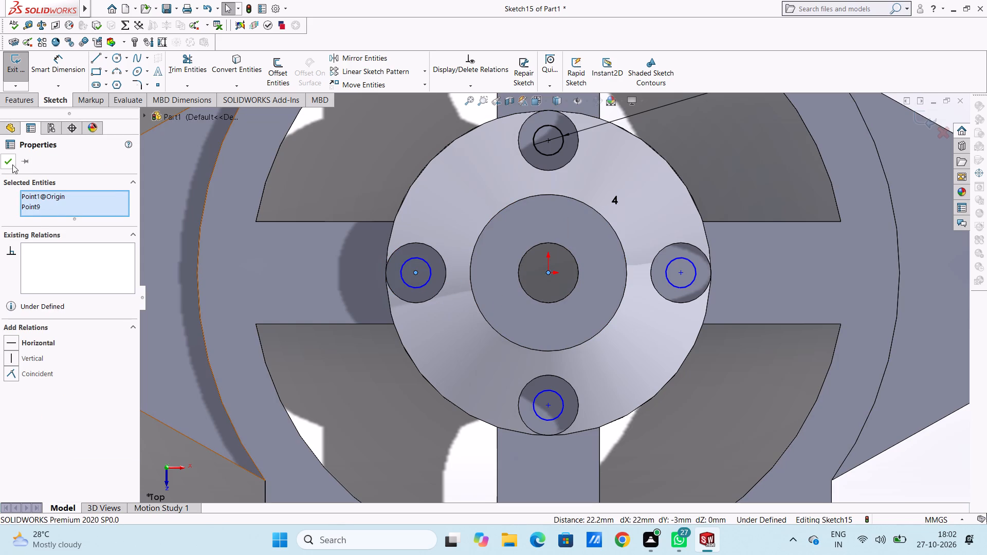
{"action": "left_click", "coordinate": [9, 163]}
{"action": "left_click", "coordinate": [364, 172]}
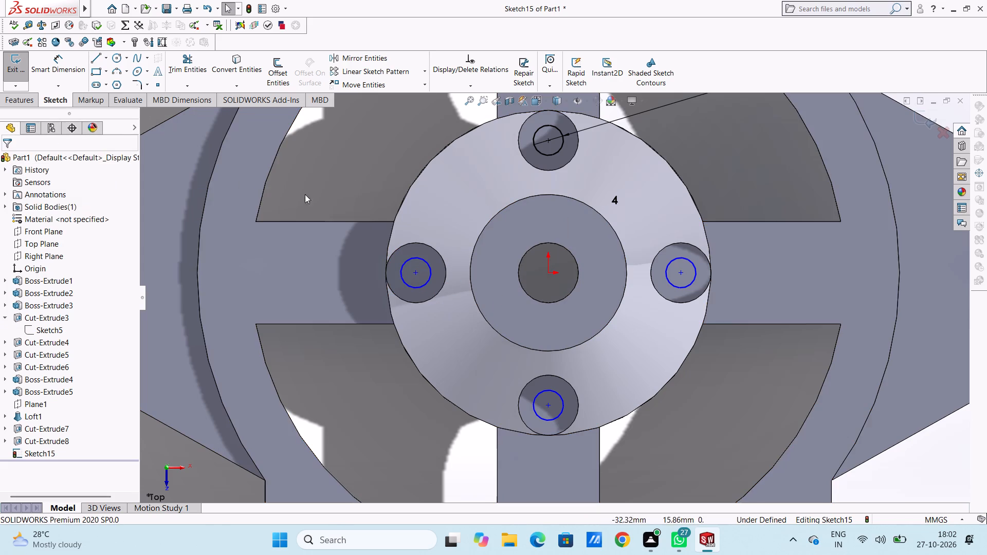
Dimension the left 5 mm circle's centre at 25 mm from the outer vertical edge of the ring's upper-left corner lug.
{"action": "left_click", "coordinate": [62, 62]}
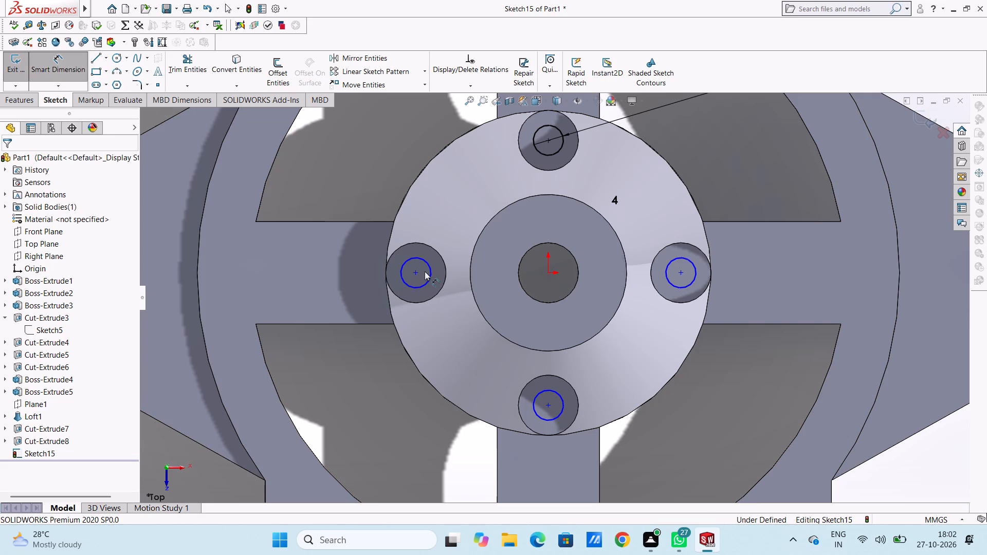
{"action": "left_click", "coordinate": [416, 271]}
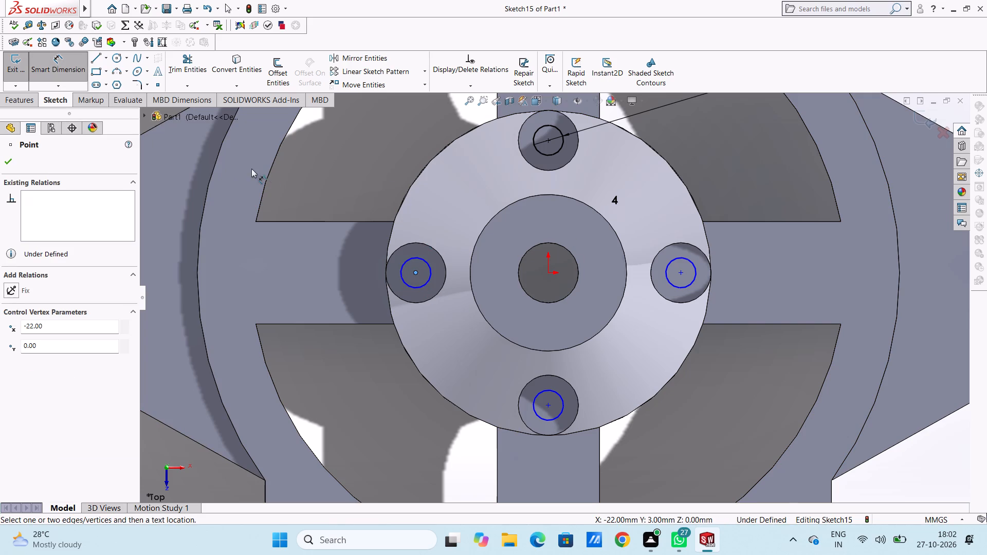
{"action": "scroll", "coordinate": [271, 171], "scroll_direction": "up", "scroll_amount": 4}
{"action": "scroll", "coordinate": [382, 183], "scroll_direction": "up", "scroll_amount": 2}
{"action": "scroll", "coordinate": [531, 237], "scroll_direction": "down", "scroll_amount": 1}
{"action": "left_click", "coordinate": [445, 209]}
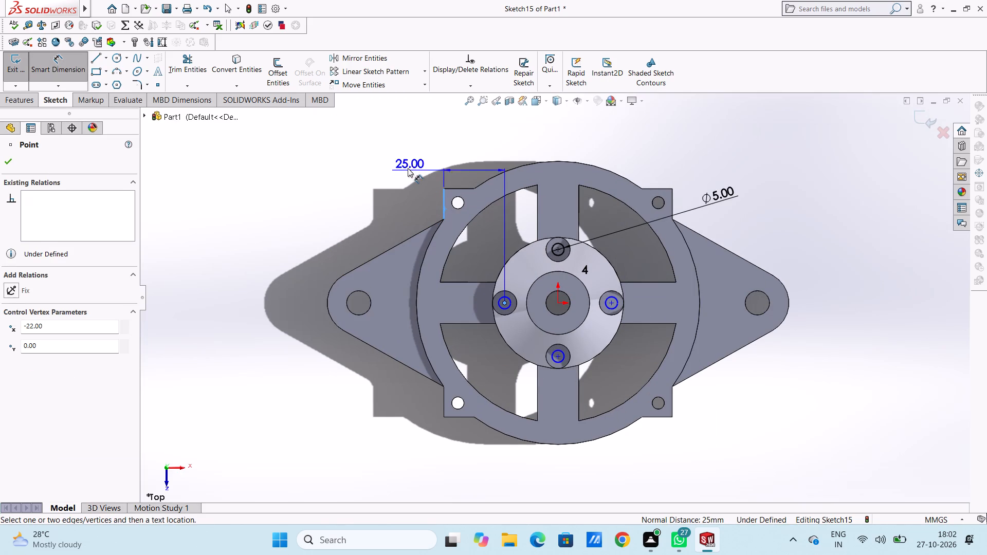
{"action": "left_click", "coordinate": [408, 168]}
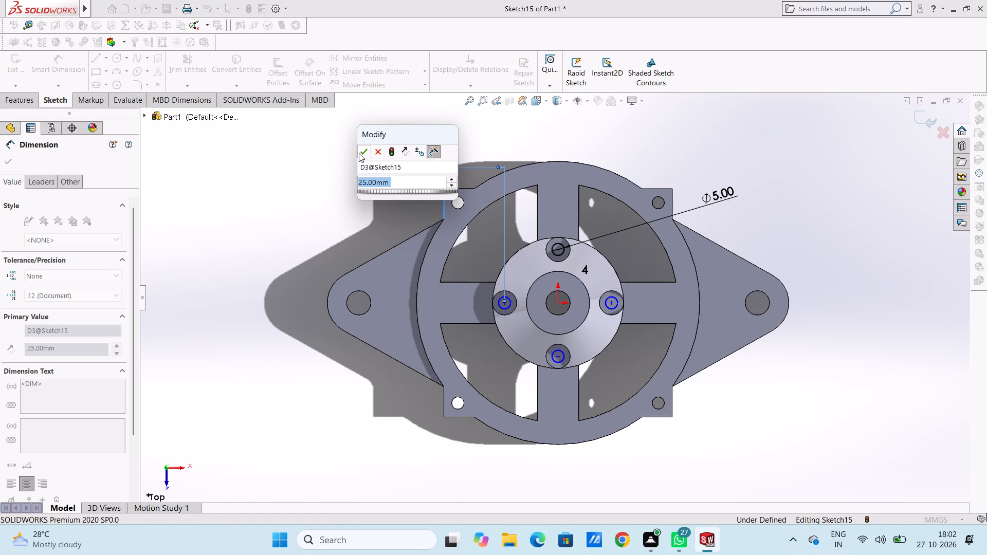
{"action": "left_click", "coordinate": [359, 153]}
{"action": "left_click", "coordinate": [344, 163]}
Dimension the horizontal distance between the left 5 mm circle's centre and the origin as 22 mm.
{"action": "scroll", "coordinate": [511, 314], "scroll_direction": "down", "scroll_amount": 2}
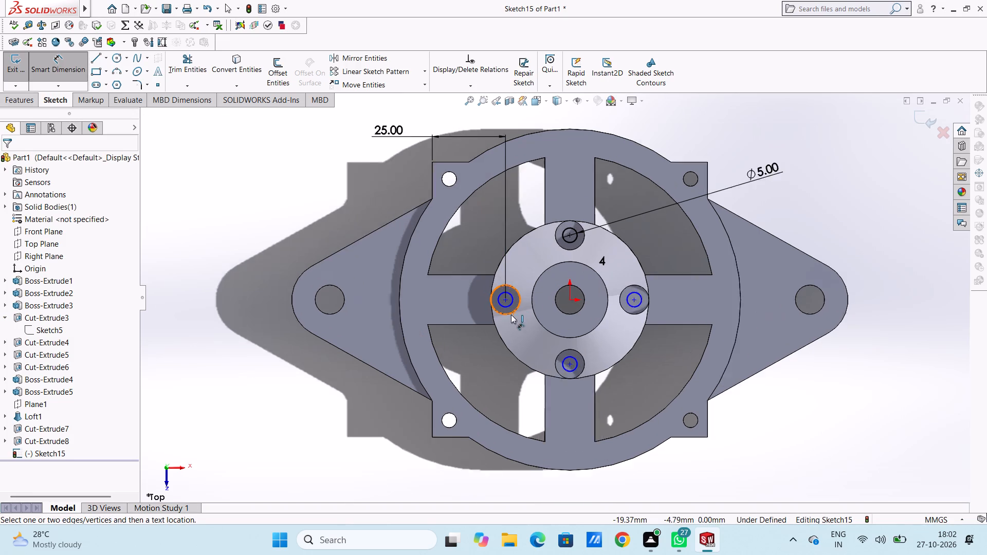
{"action": "scroll", "coordinate": [511, 314], "scroll_direction": "down", "scroll_amount": 1}
{"action": "left_click", "coordinate": [506, 291]}
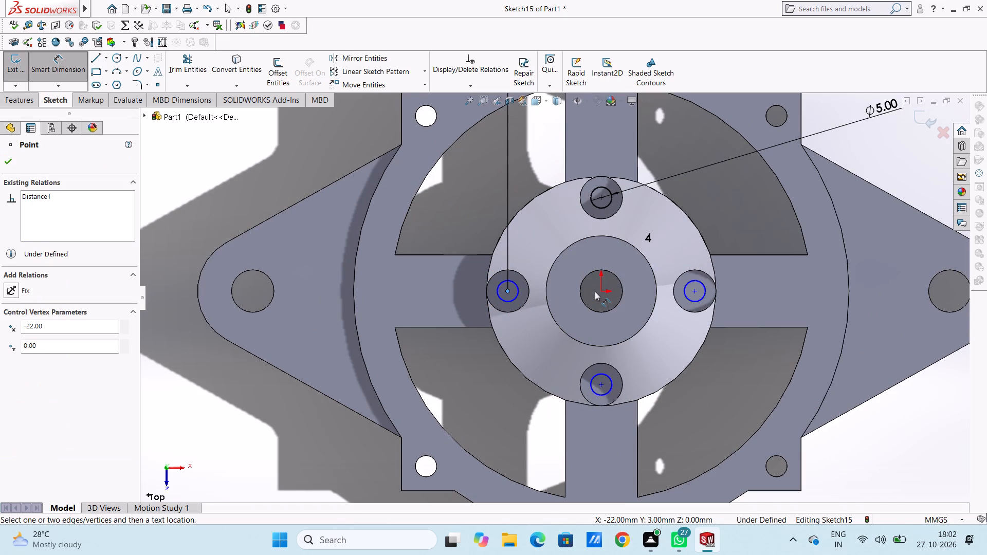
{"action": "left_click", "coordinate": [599, 291]}
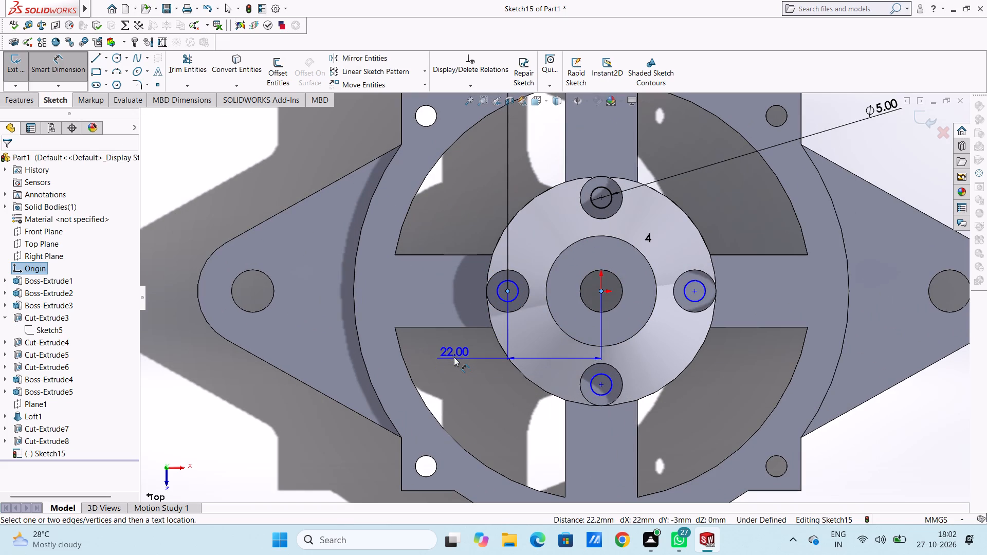
{"action": "left_click", "coordinate": [454, 357]}
{"action": "left_click", "coordinate": [409, 341]}
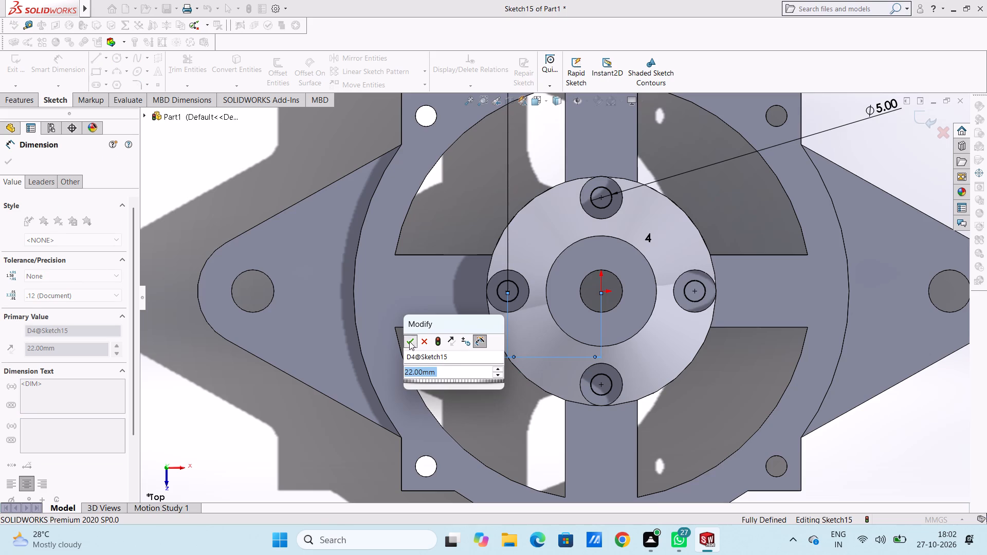
{"action": "left_click", "coordinate": [458, 367]}
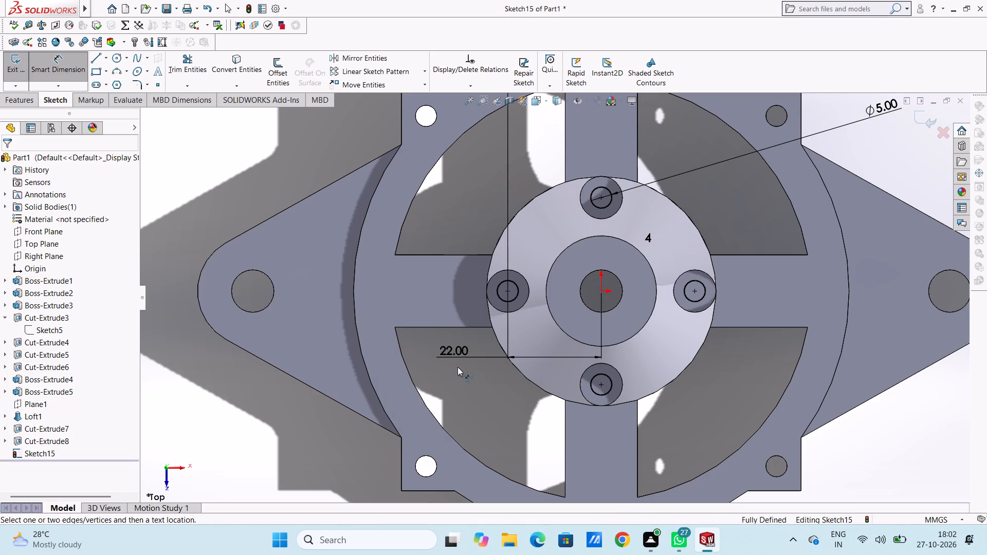
Extrude-cut the four 5 mm circles from the sketch plane with the Through All end condition.
{"action": "scroll", "coordinate": [484, 380], "scroll_direction": "up", "scroll_amount": 2}
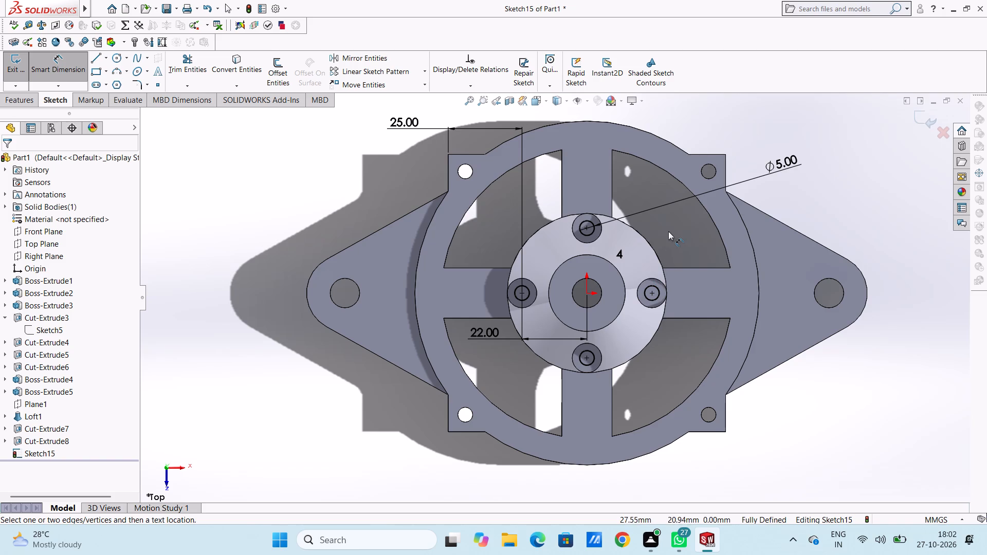
{"action": "middle_click_drag", "start_coordinate": [668, 231], "coordinate": [633, 243]}
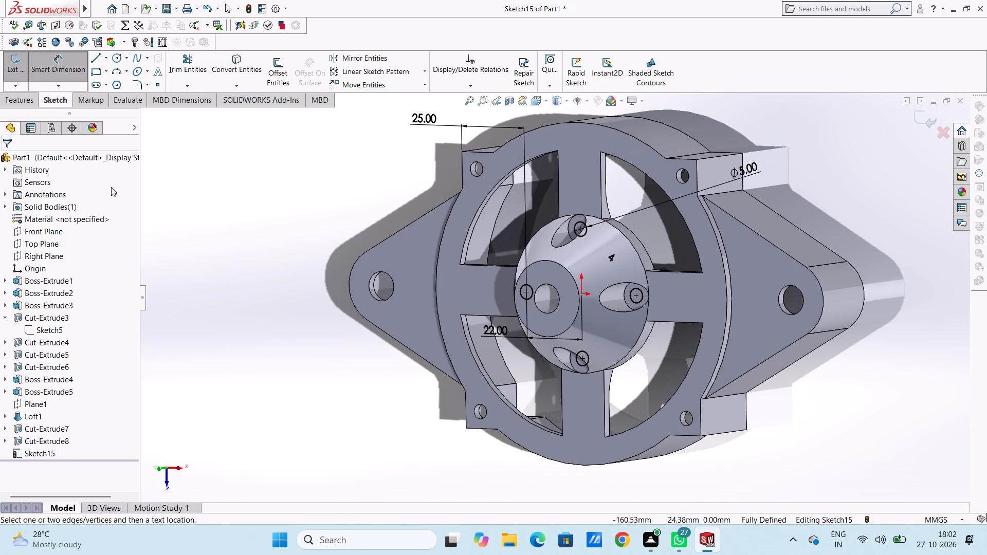
{"action": "left_click", "coordinate": [50, 66]}
{"action": "left_click", "coordinate": [22, 100]}
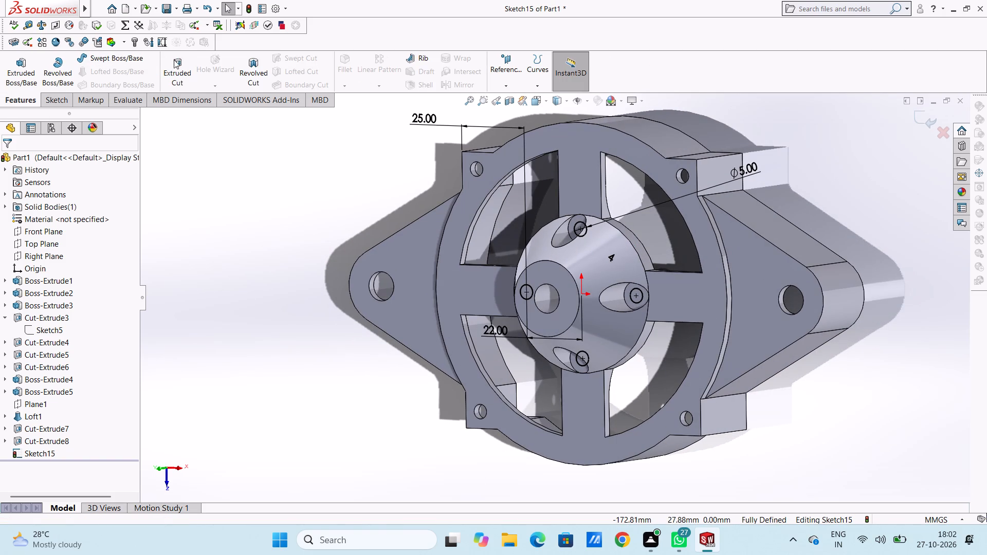
{"action": "left_click", "coordinate": [173, 66]}
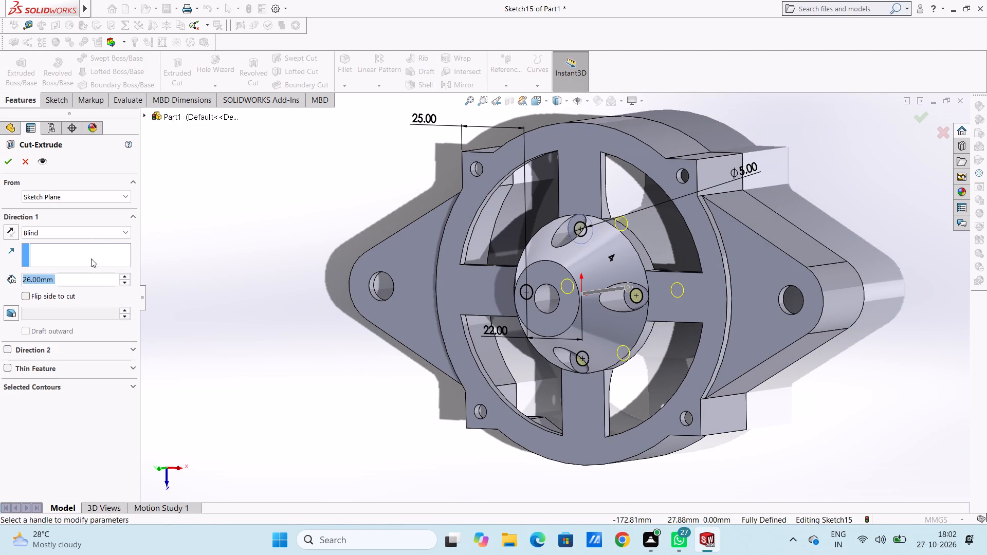
{"action": "left_click", "coordinate": [88, 230]}
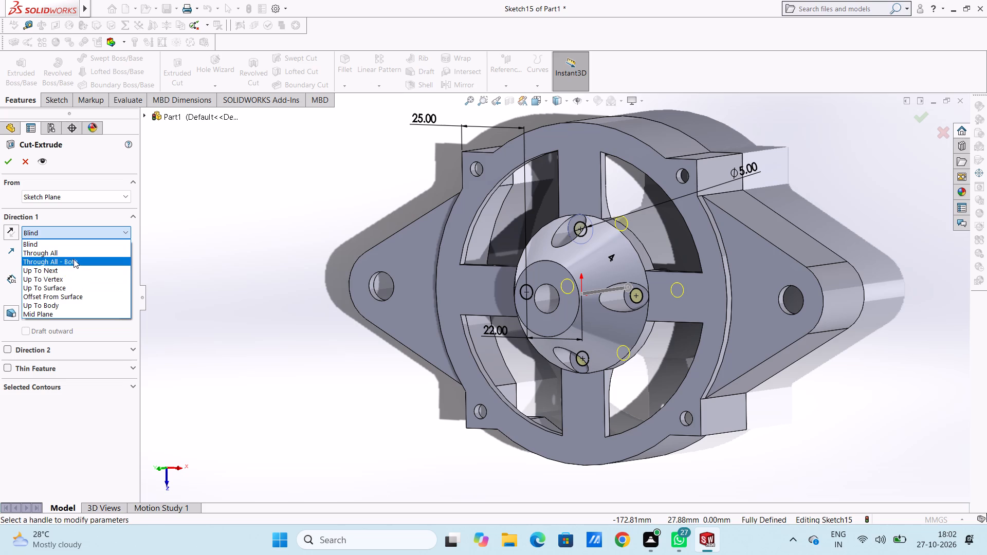
{"action": "left_click", "coordinate": [63, 252]}
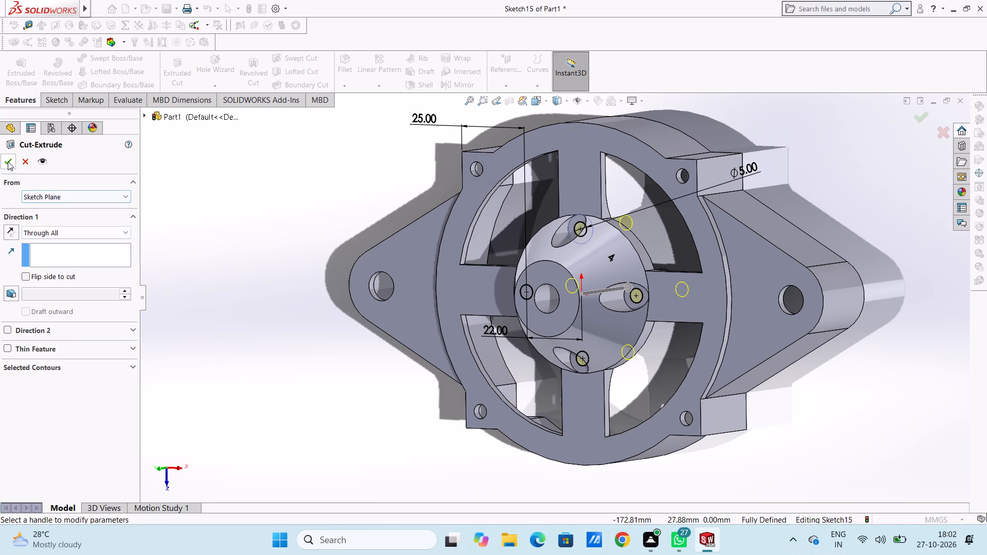
{"action": "left_click", "coordinate": [7, 160]}
{"action": "left_click", "coordinate": [226, 217]}
Examine the housing from the hub side, underside and edges, checking the hub's recesses and through holes.
{"action": "middle_click_drag", "start_coordinate": [284, 199], "coordinate": [290, 213]}
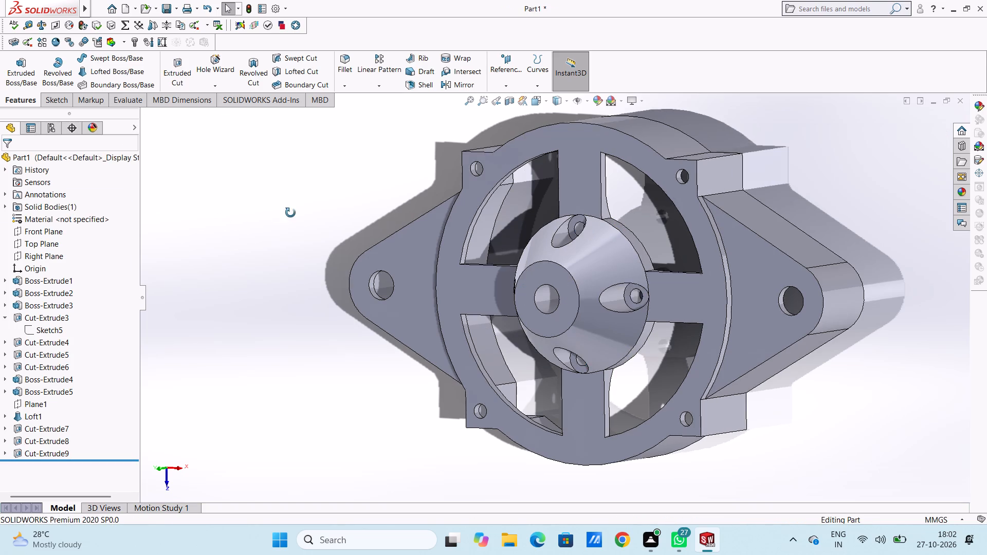
{"action": "middle_click_drag", "start_coordinate": [290, 213], "coordinate": [182, 389]}
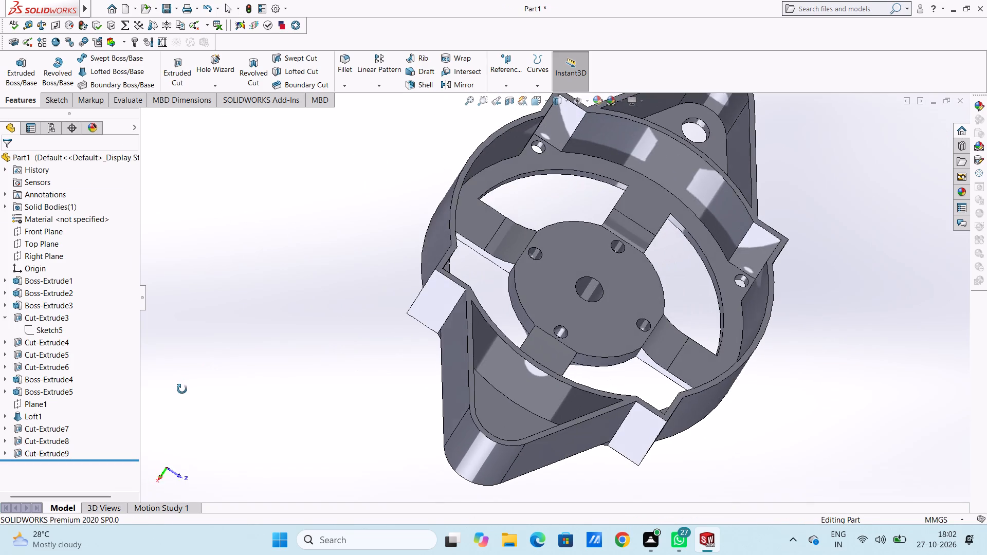
{"action": "middle_click_drag", "start_coordinate": [182, 389], "coordinate": [287, 329]}
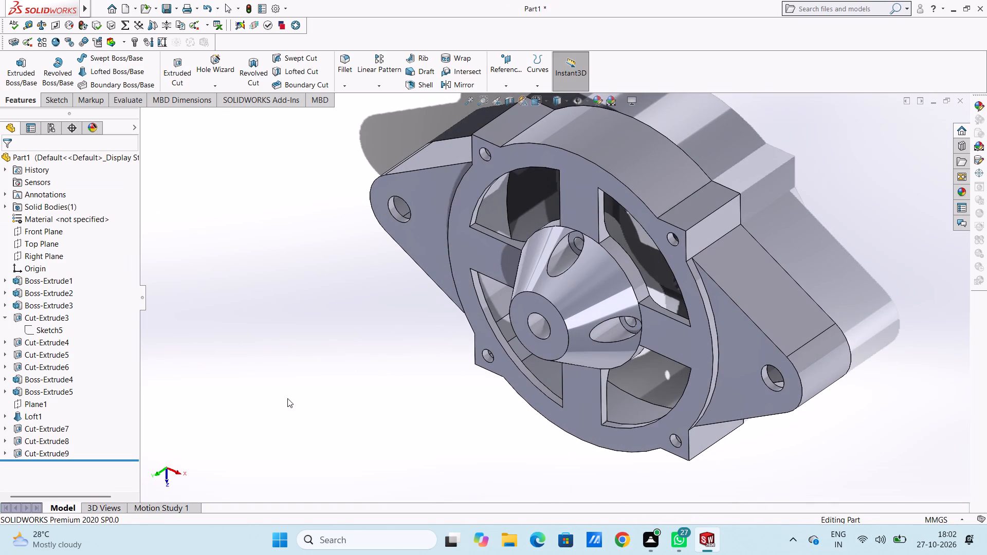
{"action": "scroll", "coordinate": [282, 382], "scroll_direction": "up", "scroll_amount": 2}
{"action": "middle_click_drag", "start_coordinate": [370, 396], "coordinate": [448, 259]}
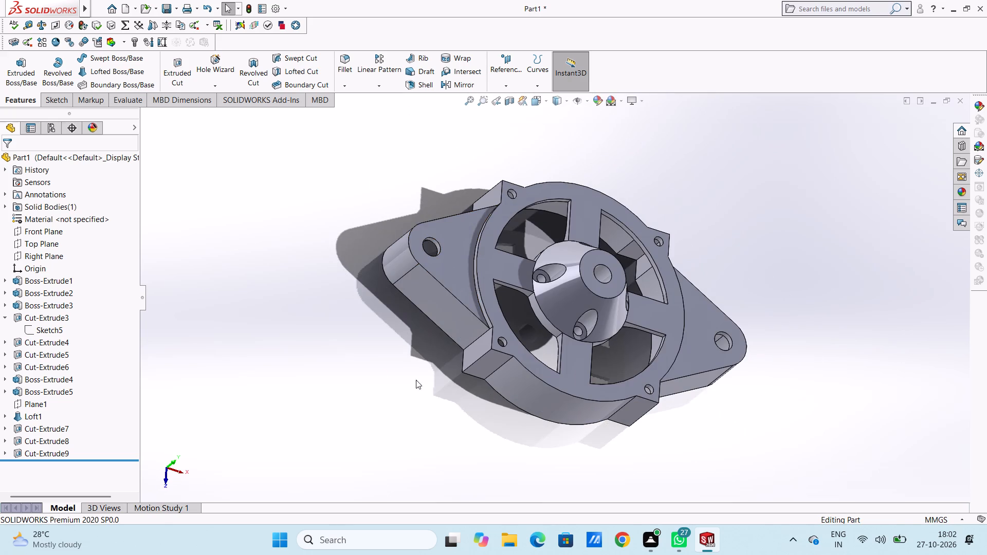
{"action": "middle_click_drag", "start_coordinate": [409, 385], "coordinate": [402, 261]}
{"action": "middle_click_drag", "start_coordinate": [424, 302], "coordinate": [414, 441]}
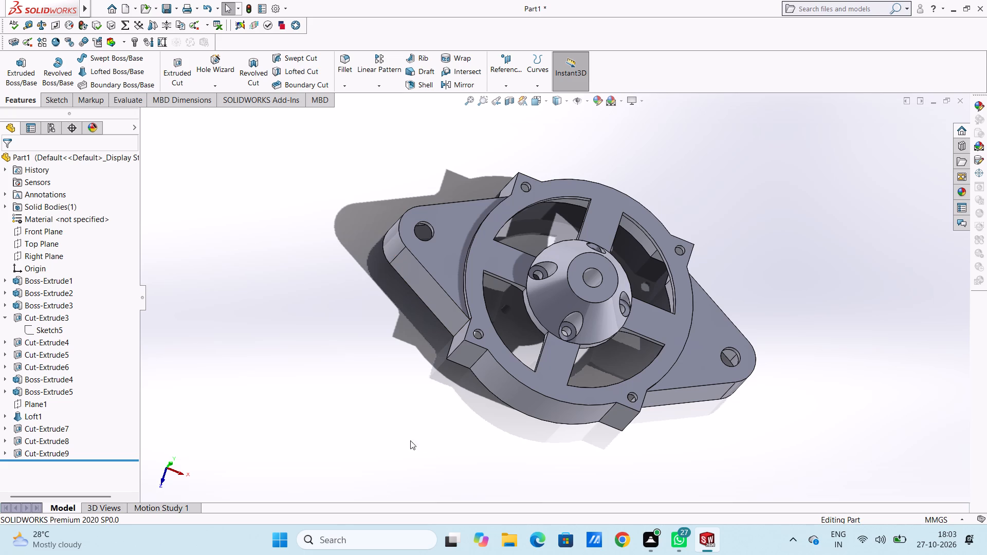
{"action": "scroll", "coordinate": [578, 365], "scroll_direction": "up", "scroll_amount": 2}
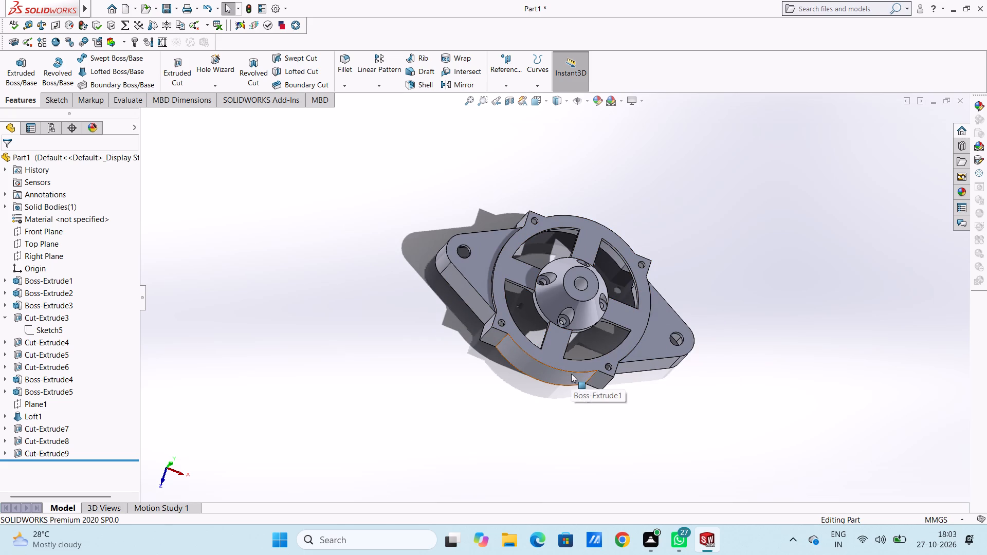
{"action": "middle_click_drag", "start_coordinate": [582, 388], "coordinate": [617, 257]}
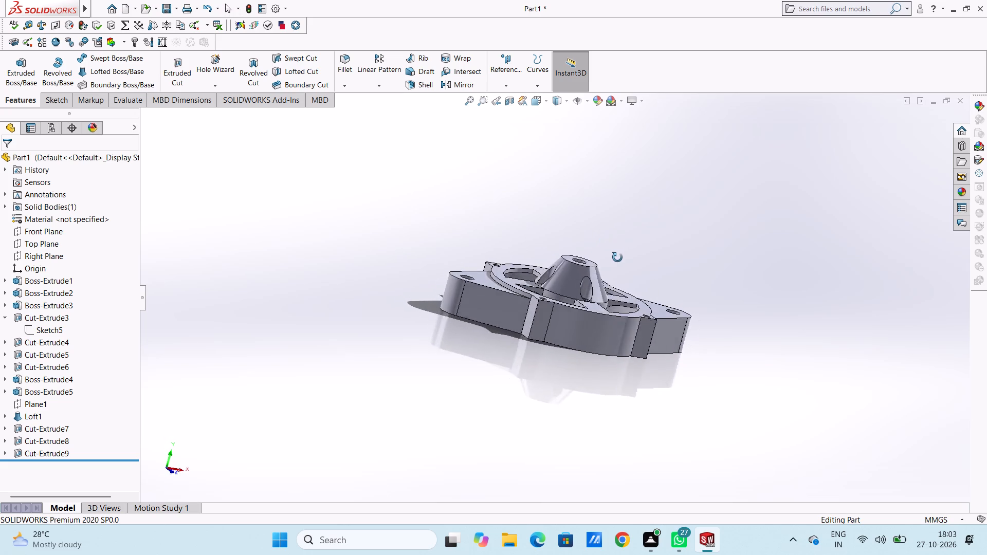
{"action": "middle_click_drag", "start_coordinate": [617, 257], "coordinate": [605, 258]}
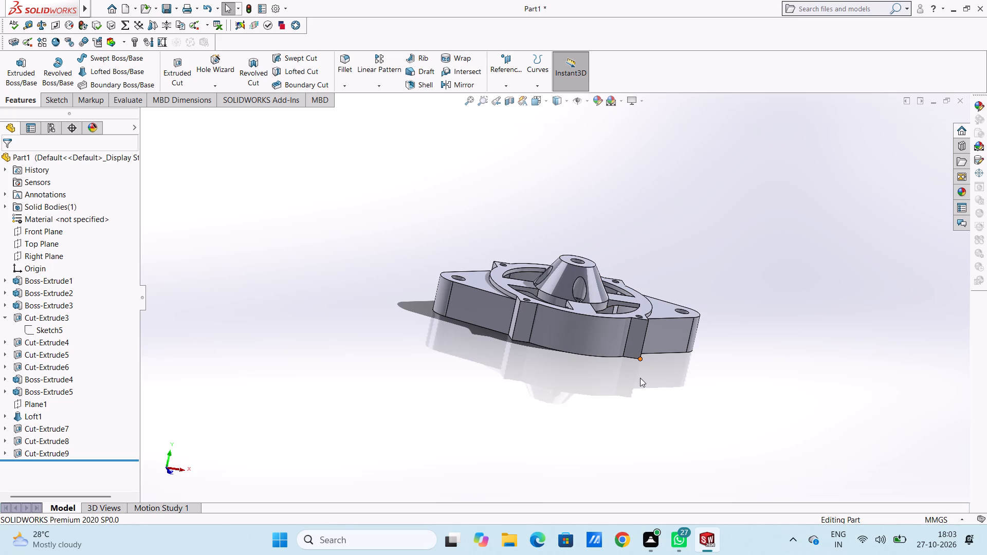
{"action": "middle_click_drag", "start_coordinate": [632, 380], "coordinate": [685, 389]}
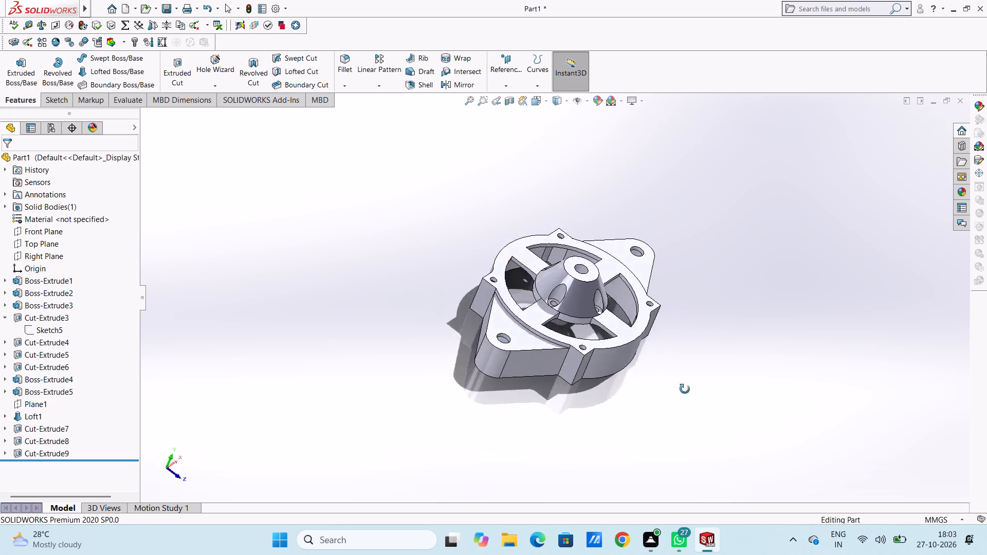
{"action": "middle_click_drag", "start_coordinate": [685, 389], "coordinate": [653, 427]}
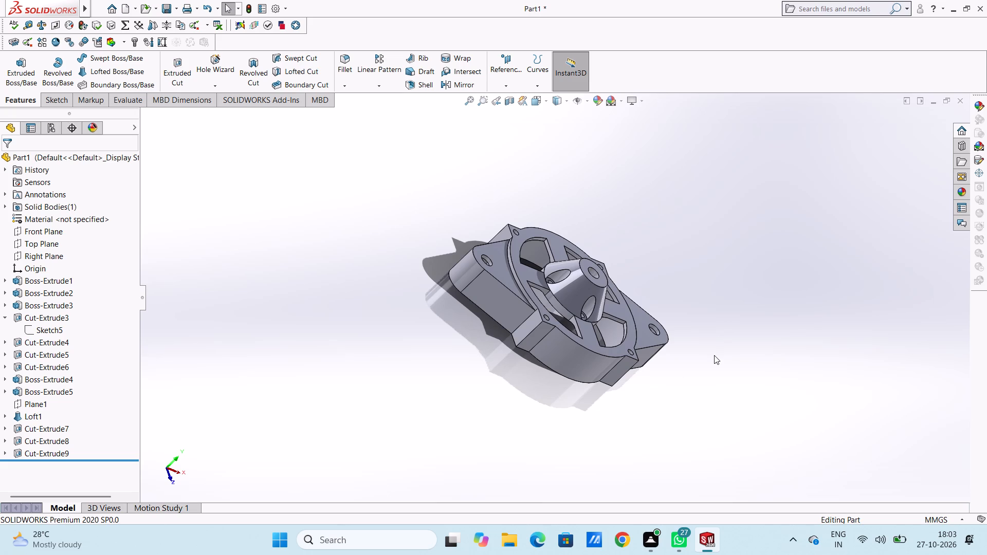
{"action": "middle_click_drag", "start_coordinate": [720, 384], "coordinate": [742, 277]}
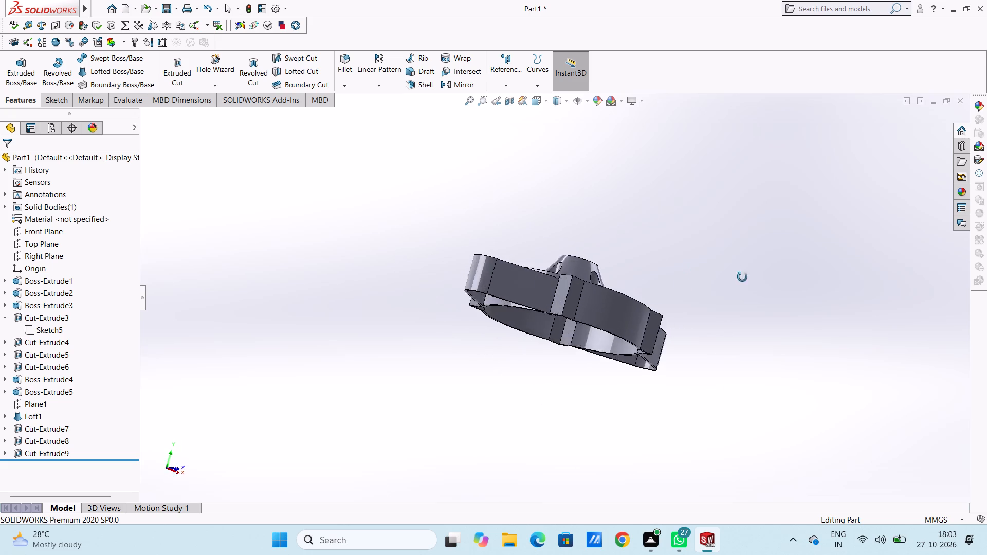
{"action": "middle_click_drag", "start_coordinate": [742, 277], "coordinate": [667, 279]}
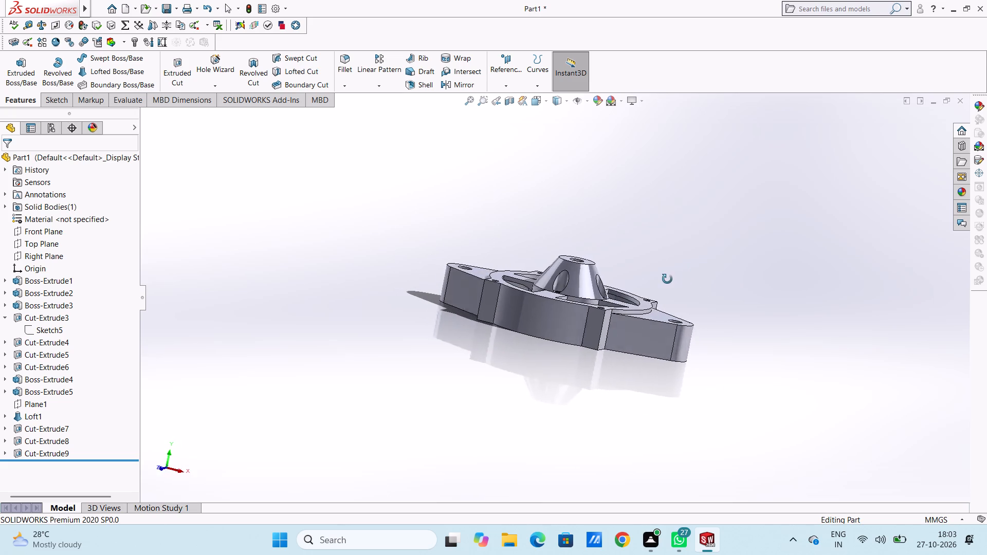
{"action": "middle_click_drag", "start_coordinate": [667, 279], "coordinate": [691, 316]}
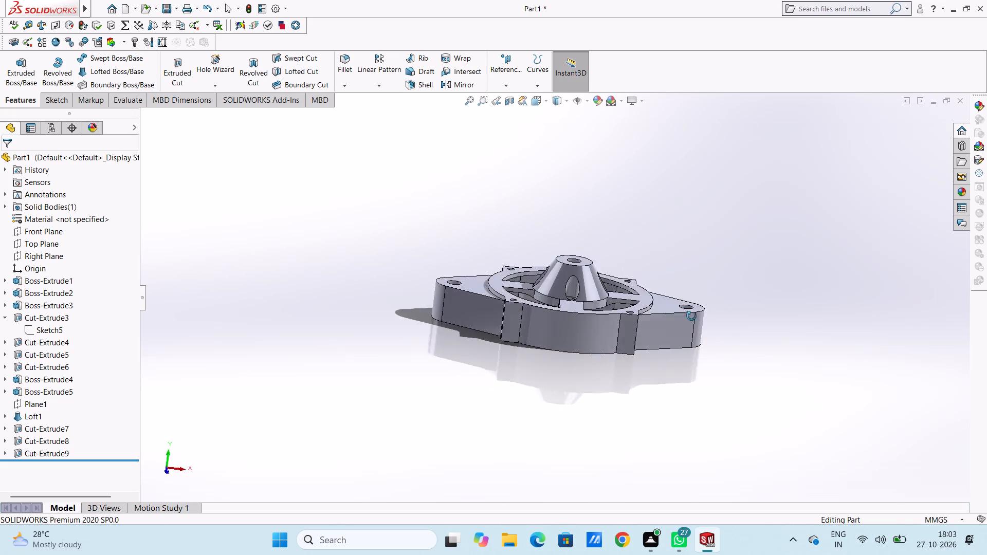
{"action": "middle_click_drag", "start_coordinate": [691, 316], "coordinate": [657, 300]}
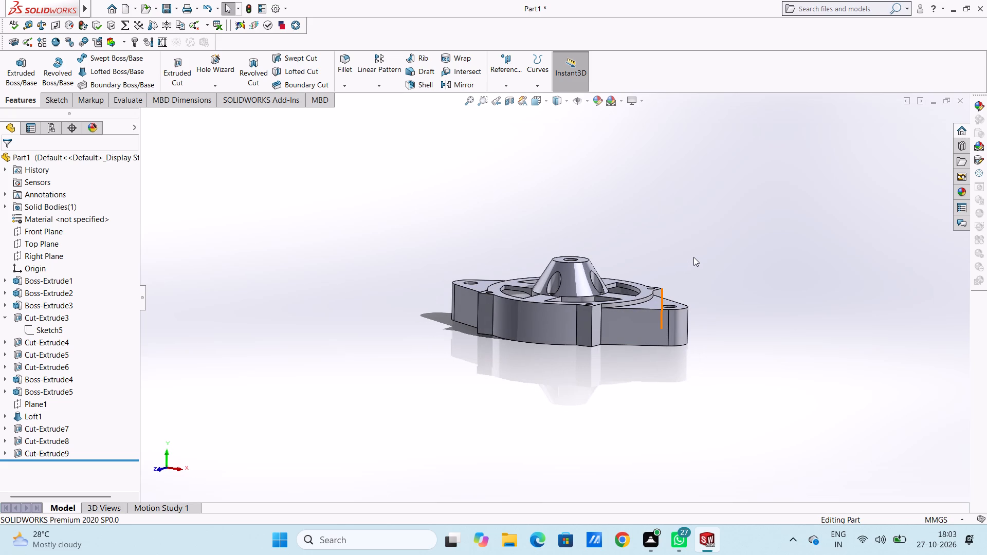
{"action": "middle_click_drag", "start_coordinate": [691, 265], "coordinate": [728, 385]}
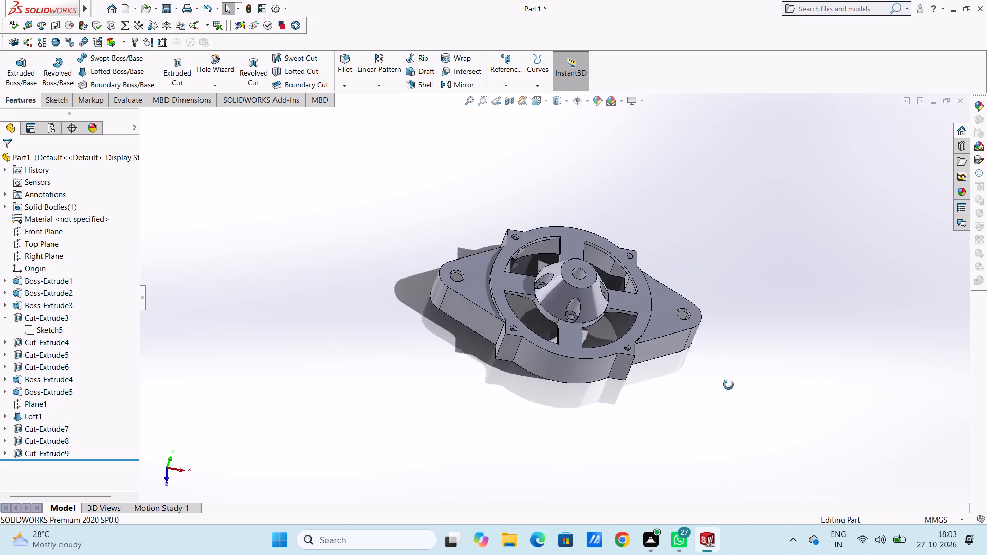
{"action": "middle_click_drag", "start_coordinate": [728, 385], "coordinate": [720, 269]}
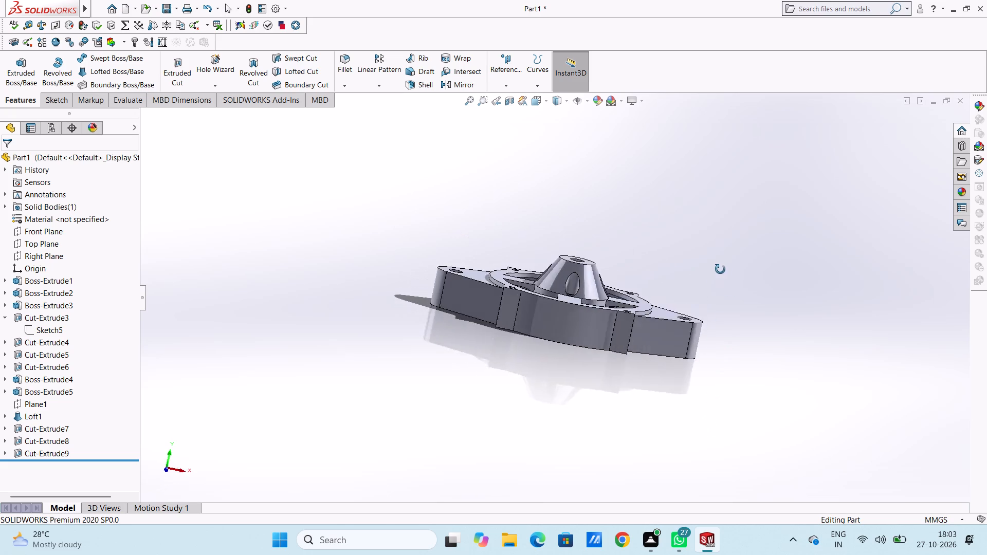
{"action": "middle_click_drag", "start_coordinate": [720, 269], "coordinate": [655, 255]}
{"action": "middle_click_drag", "start_coordinate": [688, 341], "coordinate": [724, 413]}
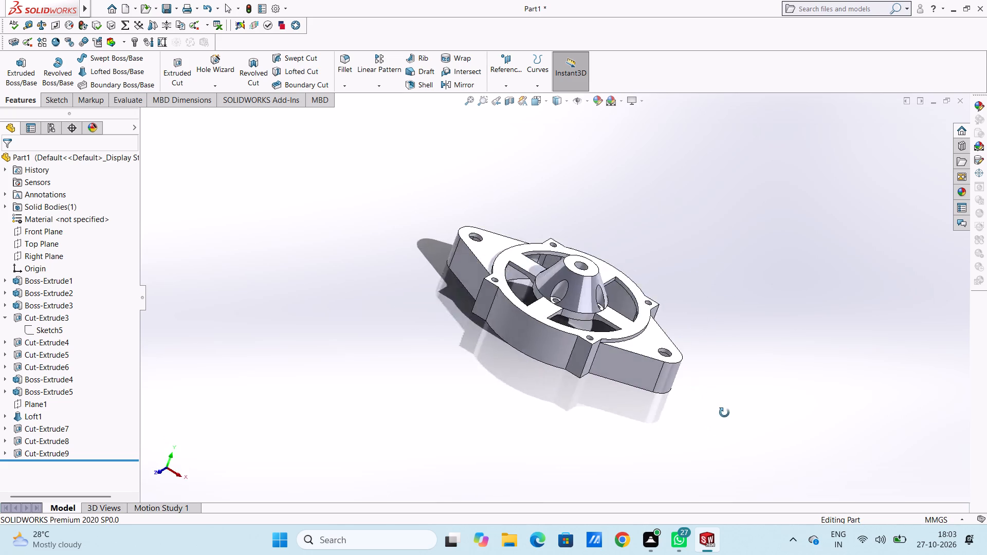
Section the housing on the Front Plane, examine the hub and flange interior, and return to the unsectioned view.
{"action": "middle_click_drag", "start_coordinate": [724, 413], "coordinate": [689, 414]}
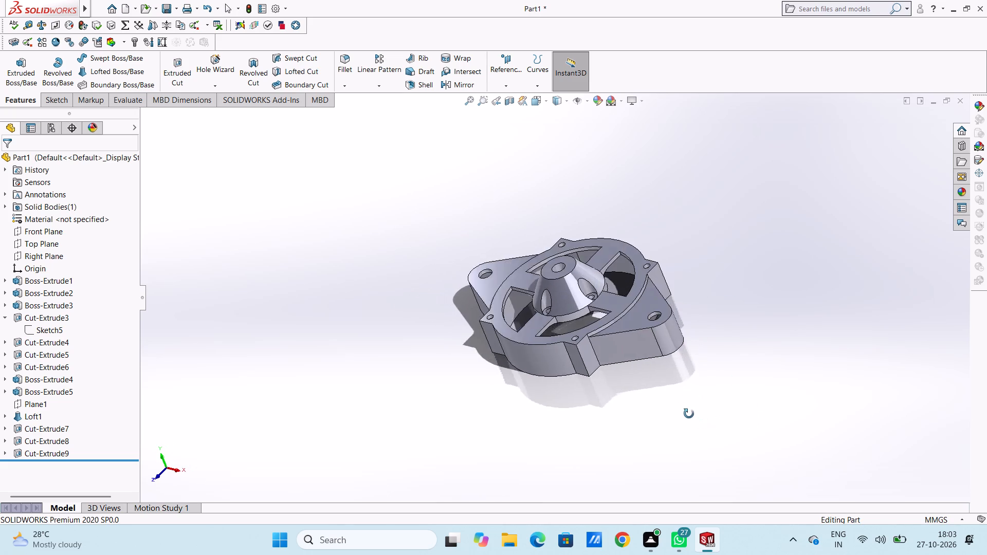
{"action": "middle_click_drag", "start_coordinate": [689, 414], "coordinate": [815, 435]}
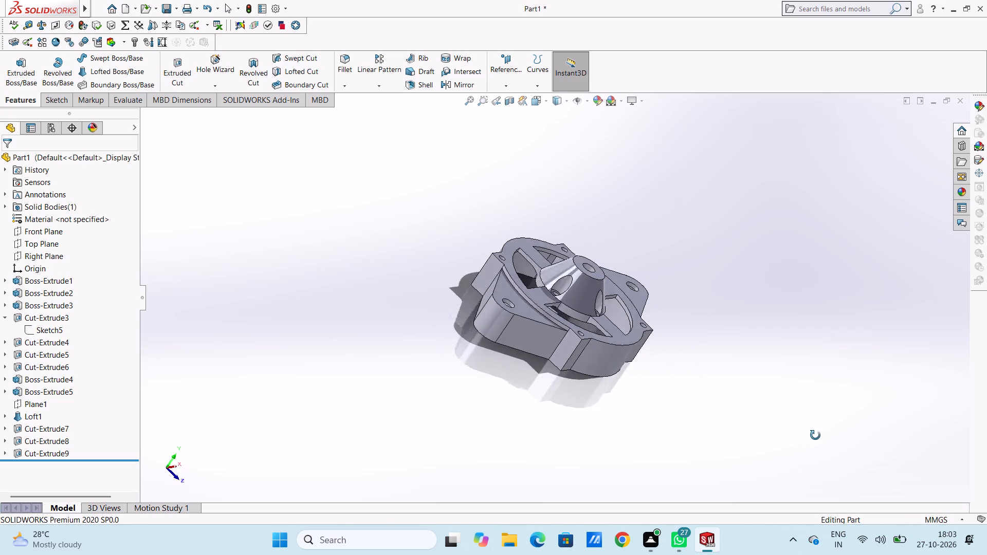
{"action": "middle_click_drag", "start_coordinate": [815, 435], "coordinate": [834, 430]}
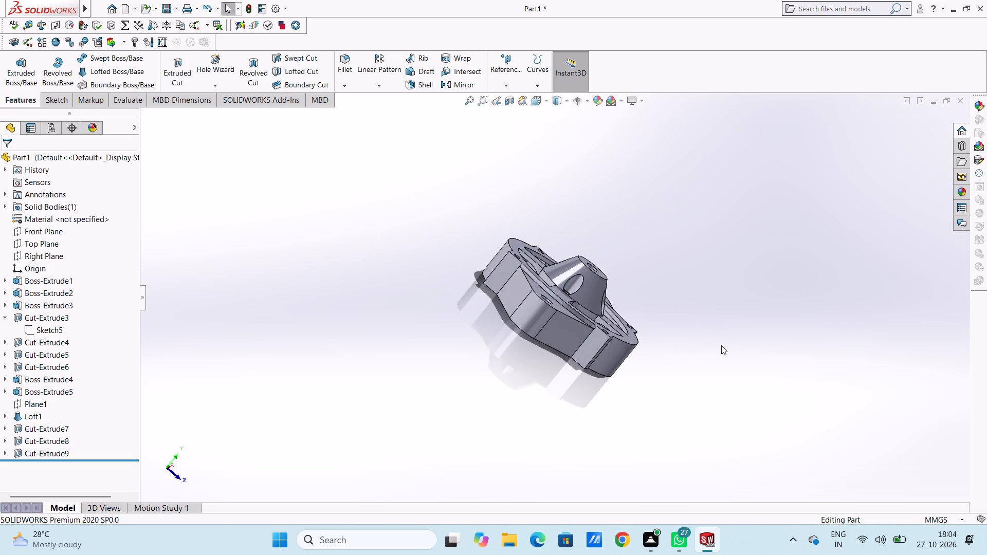
{"action": "middle_click_drag", "start_coordinate": [661, 380], "coordinate": [582, 346]}
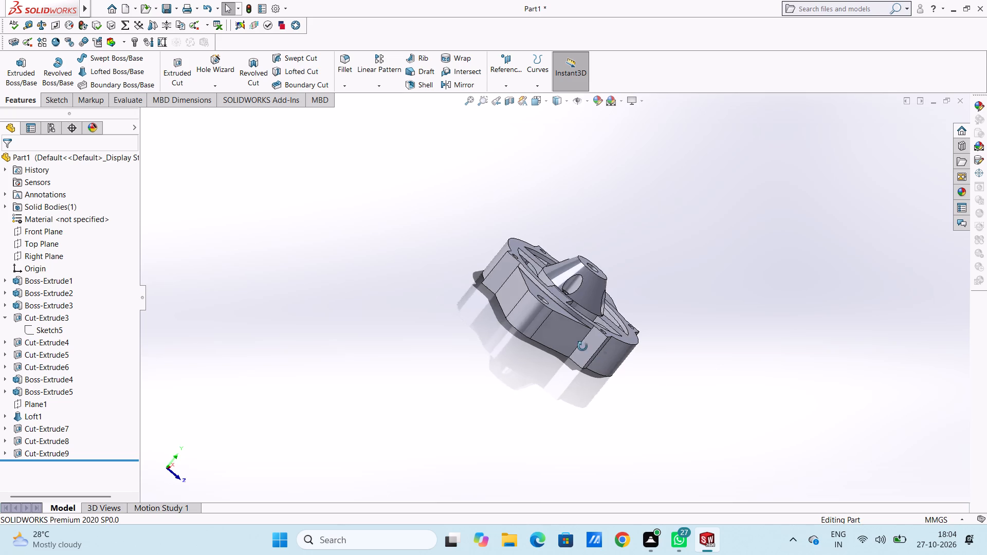
{"action": "middle_click_drag", "start_coordinate": [582, 346], "coordinate": [542, 433]}
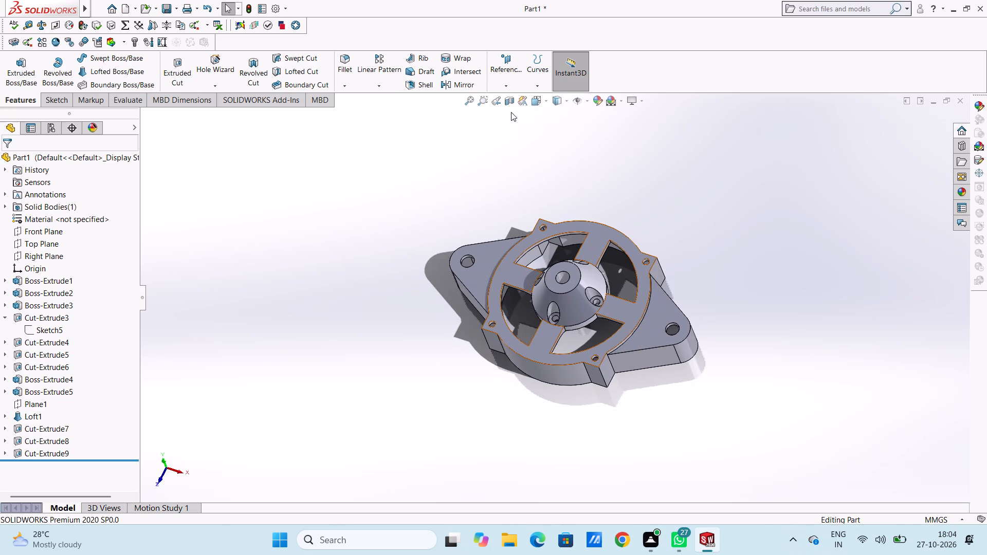
{"action": "left_click", "coordinate": [506, 103]}
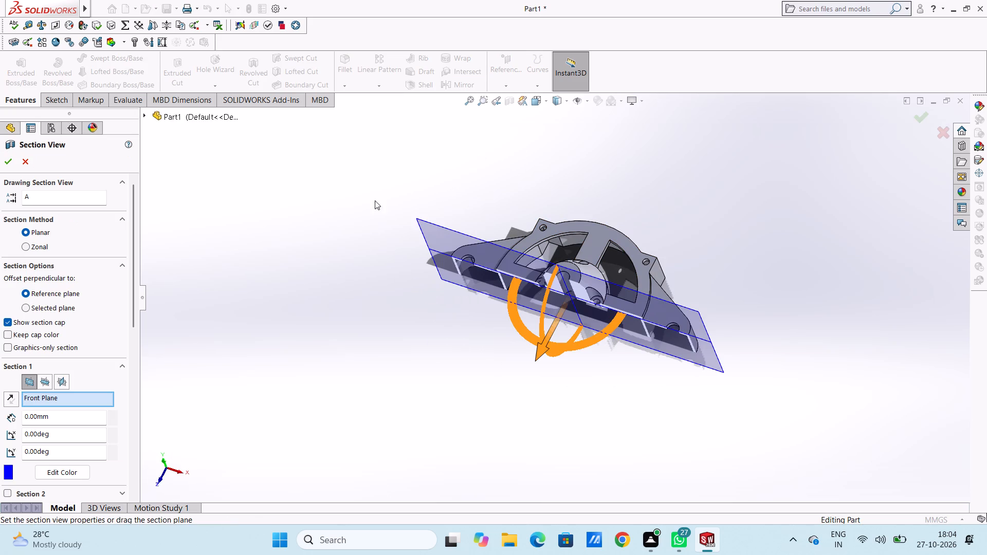
{"action": "left_click", "coordinate": [5, 163]}
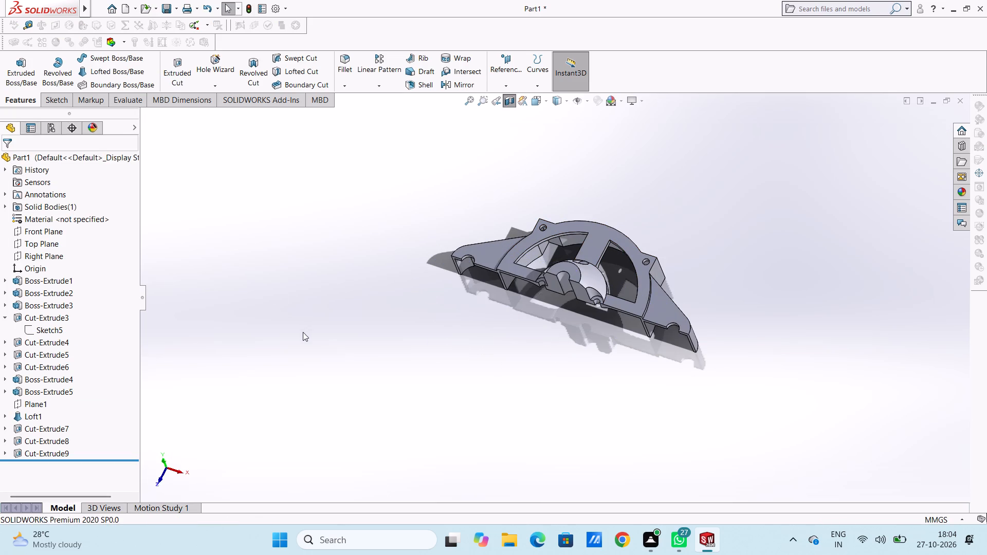
{"action": "middle_click_drag", "start_coordinate": [306, 332], "coordinate": [331, 223]}
{"action": "middle_click_drag", "start_coordinate": [340, 312], "coordinate": [344, 272]}
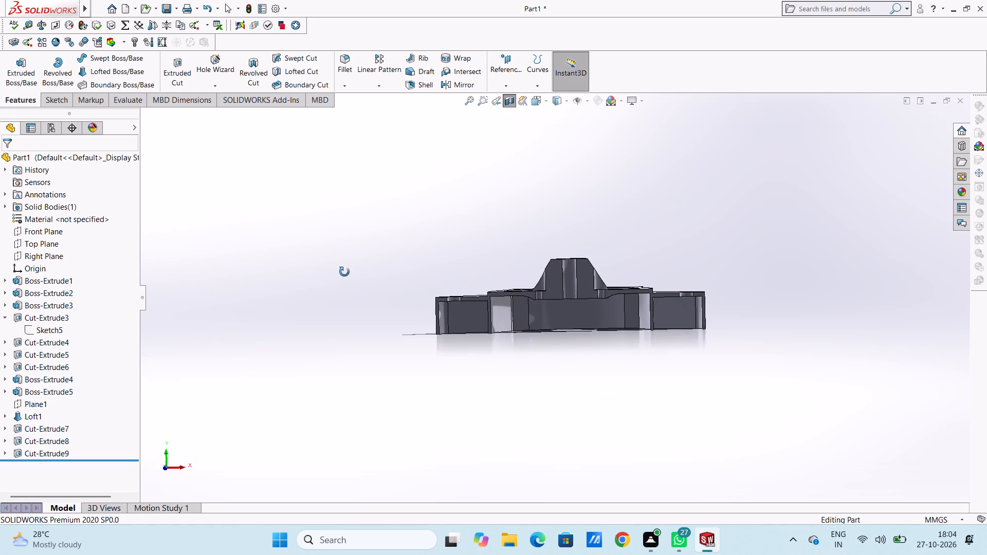
{"action": "middle_click_drag", "start_coordinate": [344, 272], "coordinate": [358, 298]}
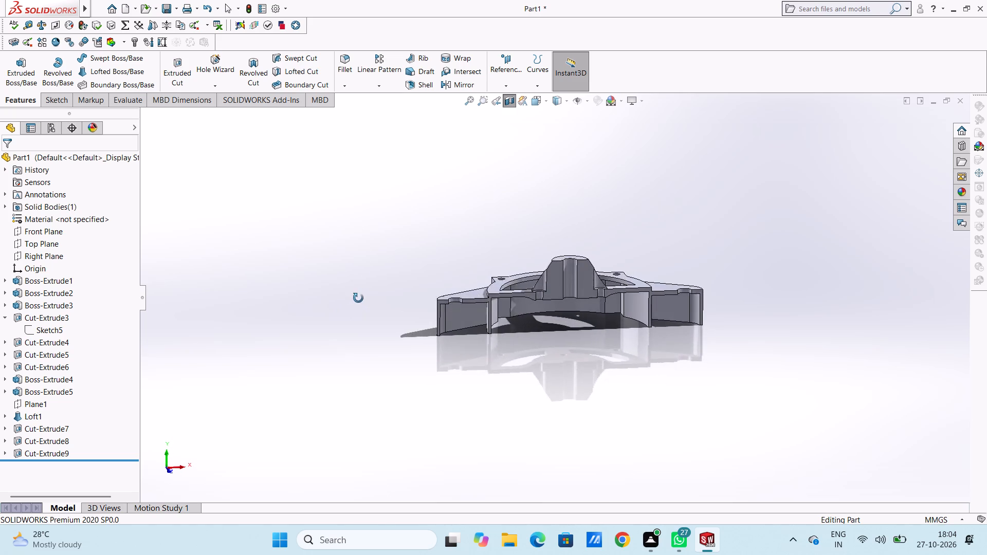
{"action": "middle_click_drag", "start_coordinate": [358, 298], "coordinate": [351, 274]}
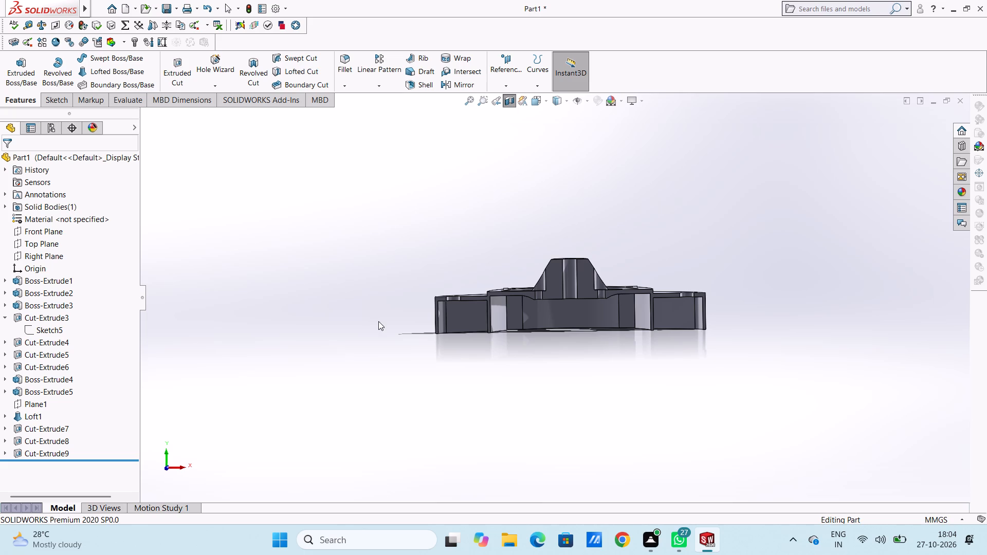
{"action": "middle_click_drag", "start_coordinate": [366, 340], "coordinate": [346, 403]}
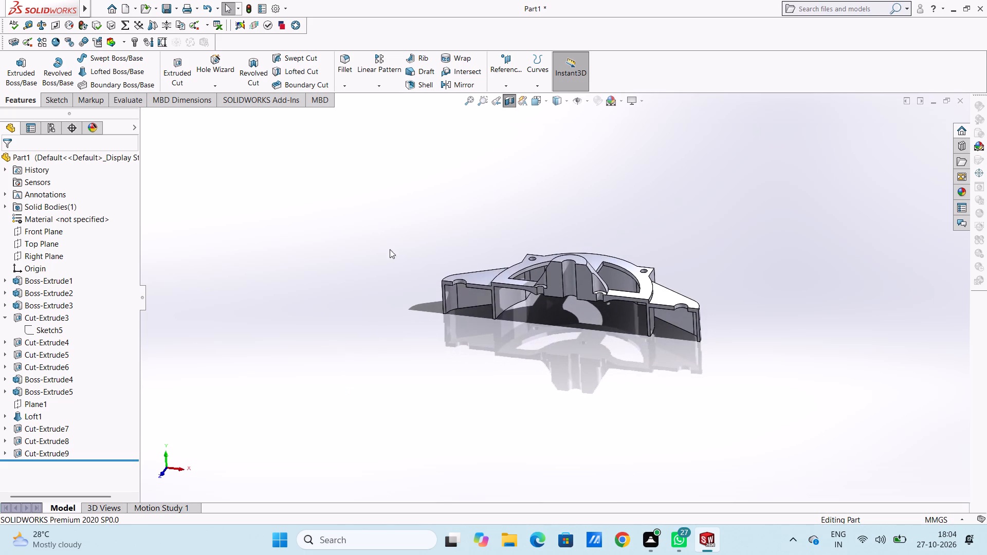
{"action": "middle_click_drag", "start_coordinate": [418, 261], "coordinate": [415, 317]}
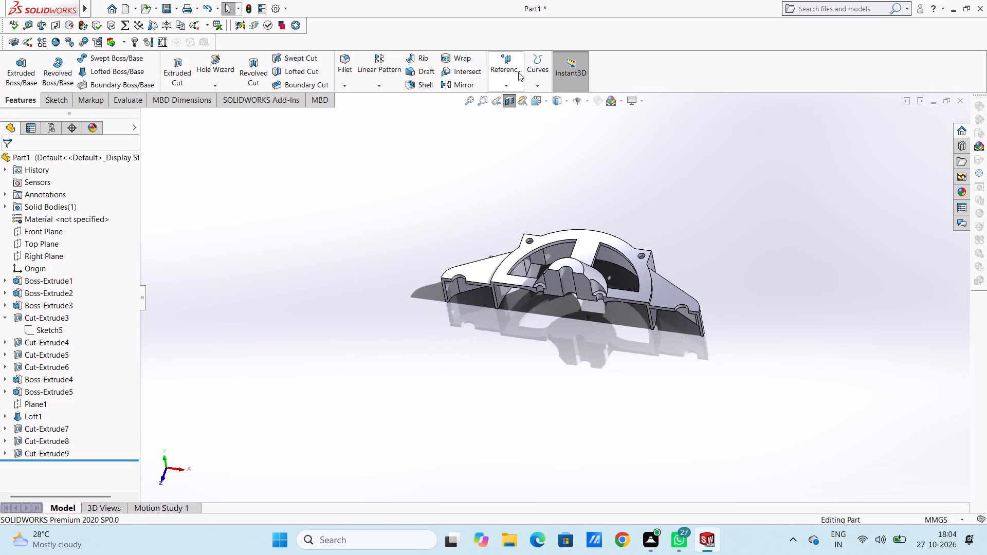
{"action": "left_click", "coordinate": [506, 104]}
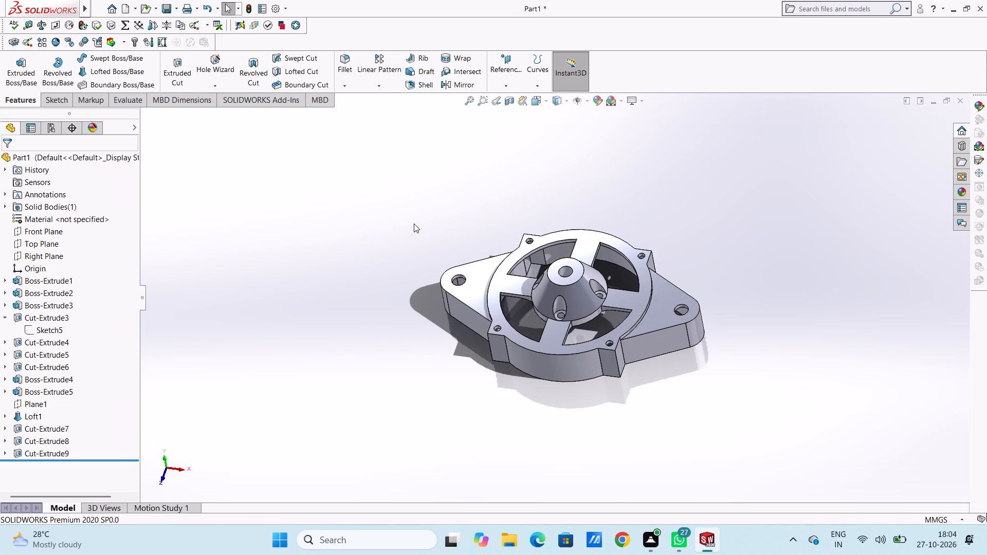
{"action": "key", "text": "Escape"}
{"action": "key", "text": "Escape"}
Apply a bright yellow colour appearance to the flat hub-side face of the ring and its four spokes.
{"action": "middle_click_drag", "start_coordinate": [383, 365], "coordinate": [476, 316]}
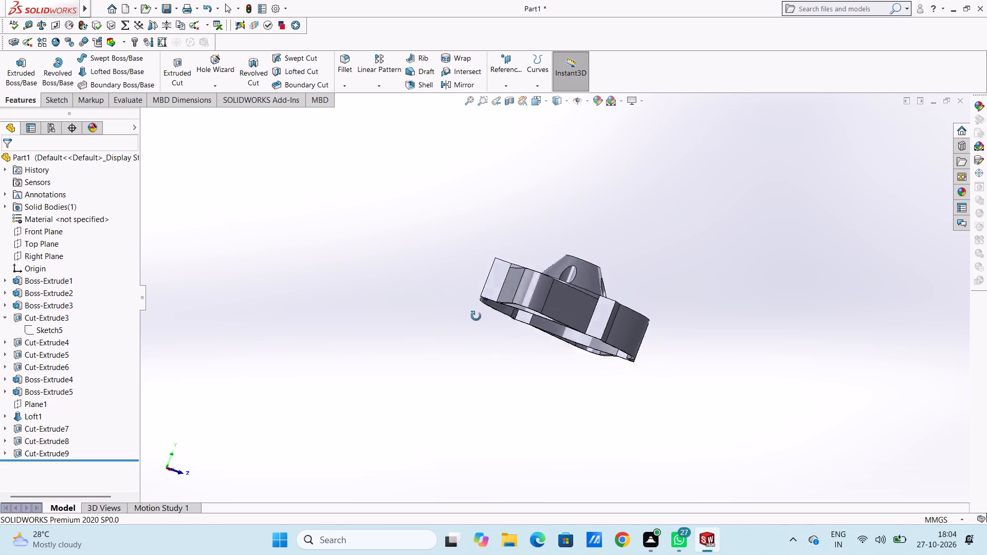
{"action": "middle_click_drag", "start_coordinate": [476, 316], "coordinate": [366, 398]}
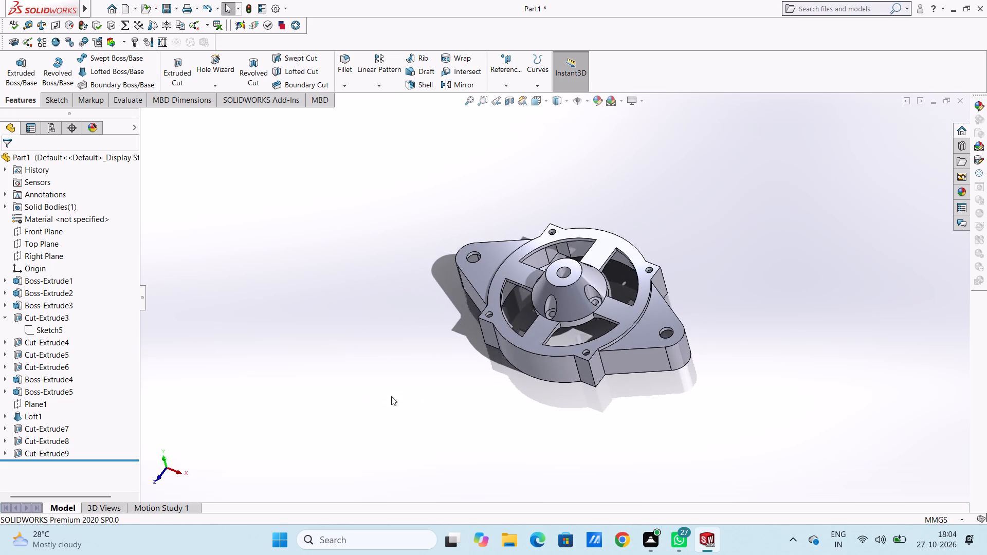
{"action": "scroll", "coordinate": [700, 302], "scroll_direction": "down", "scroll_amount": 2}
{"action": "middle_click_drag", "start_coordinate": [666, 220], "coordinate": [699, 238]}
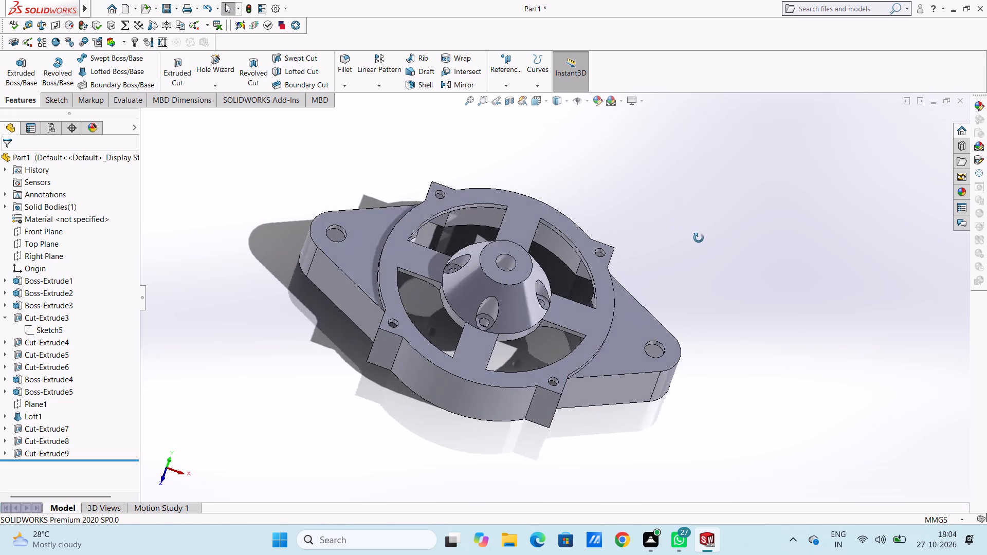
{"action": "middle_click_drag", "start_coordinate": [699, 238], "coordinate": [687, 241]}
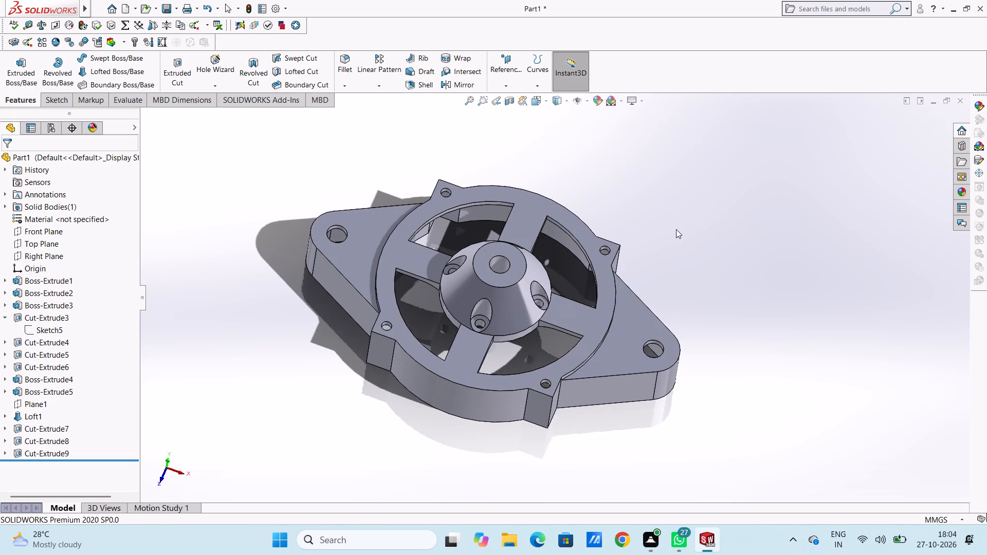
{"action": "left_click", "coordinate": [531, 223]}
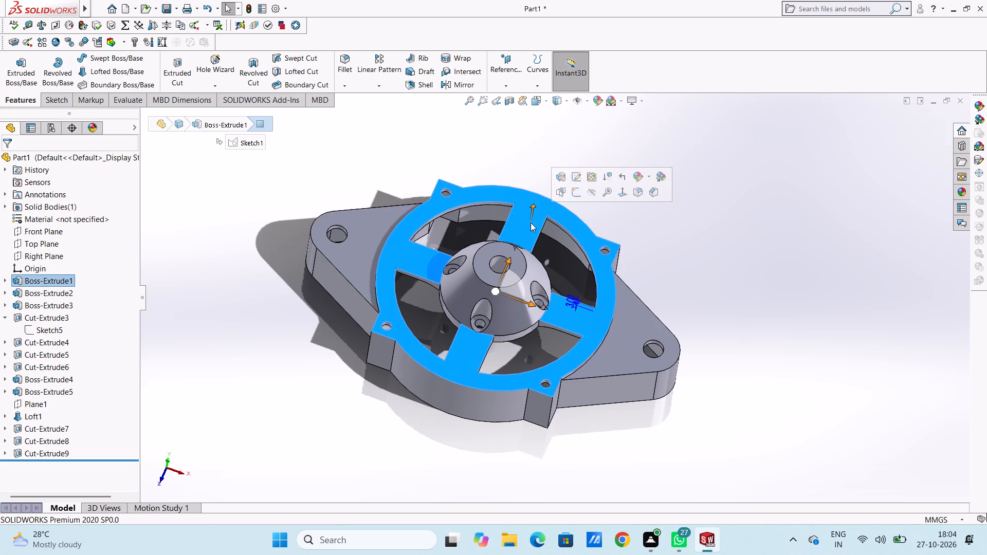
{"action": "left_click", "coordinate": [595, 101]}
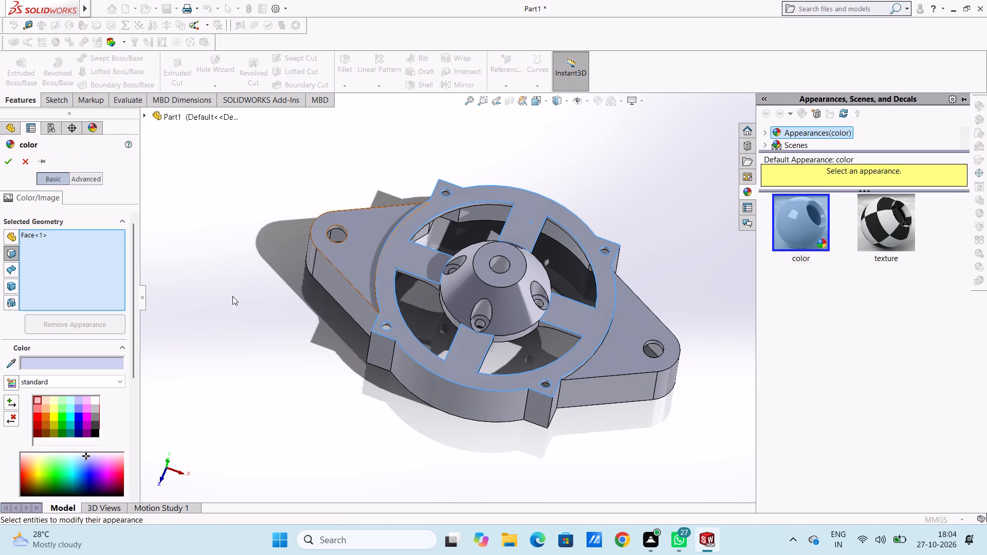
{"action": "left_click", "coordinate": [54, 410]}
{"action": "left_click", "coordinate": [54, 420]}
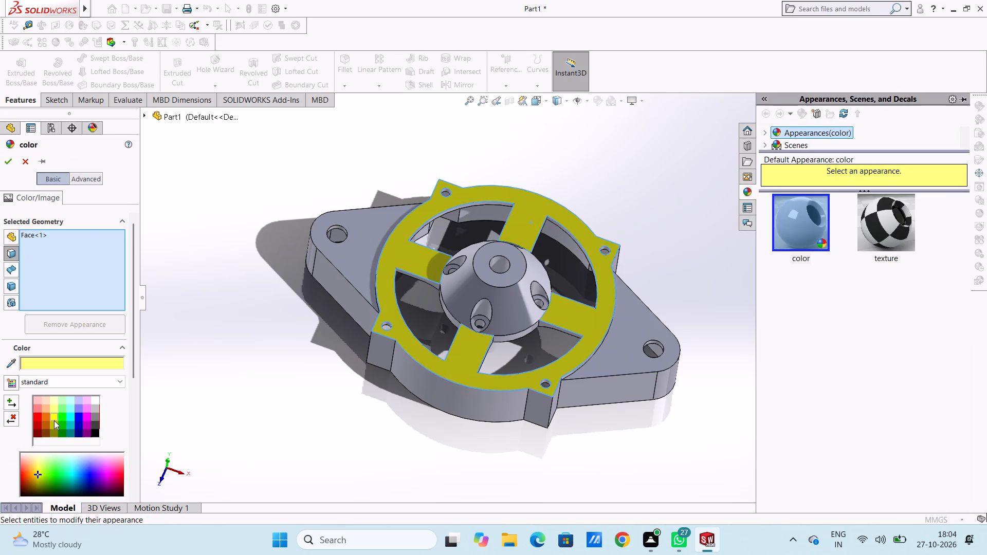
{"action": "left_click", "coordinate": [60, 365]}
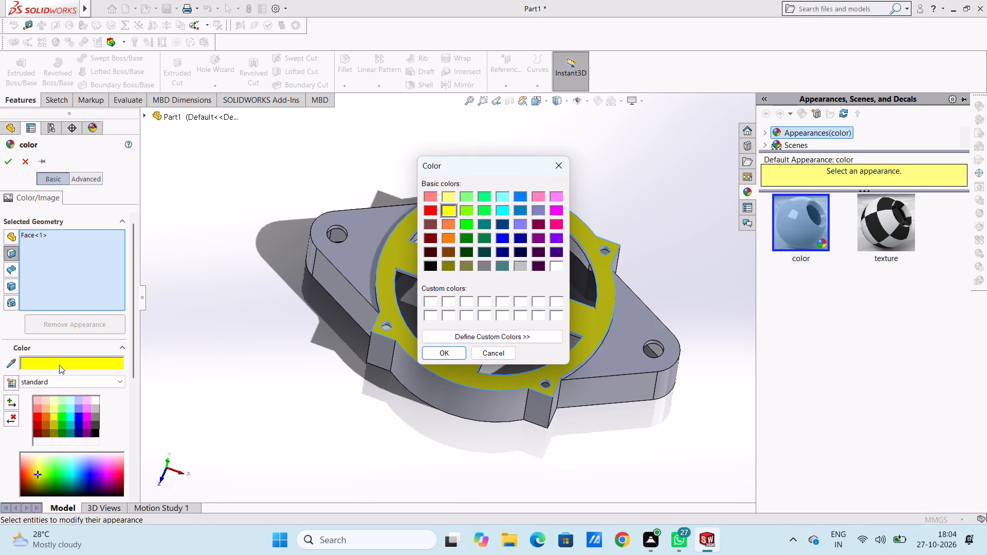
{"action": "left_click", "coordinate": [447, 210]}
{"action": "left_click", "coordinate": [438, 354]}
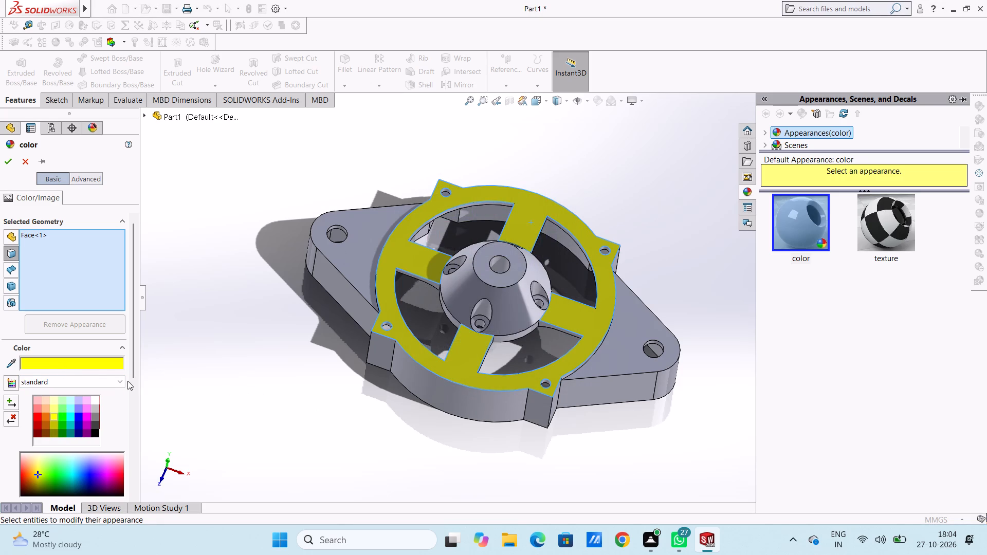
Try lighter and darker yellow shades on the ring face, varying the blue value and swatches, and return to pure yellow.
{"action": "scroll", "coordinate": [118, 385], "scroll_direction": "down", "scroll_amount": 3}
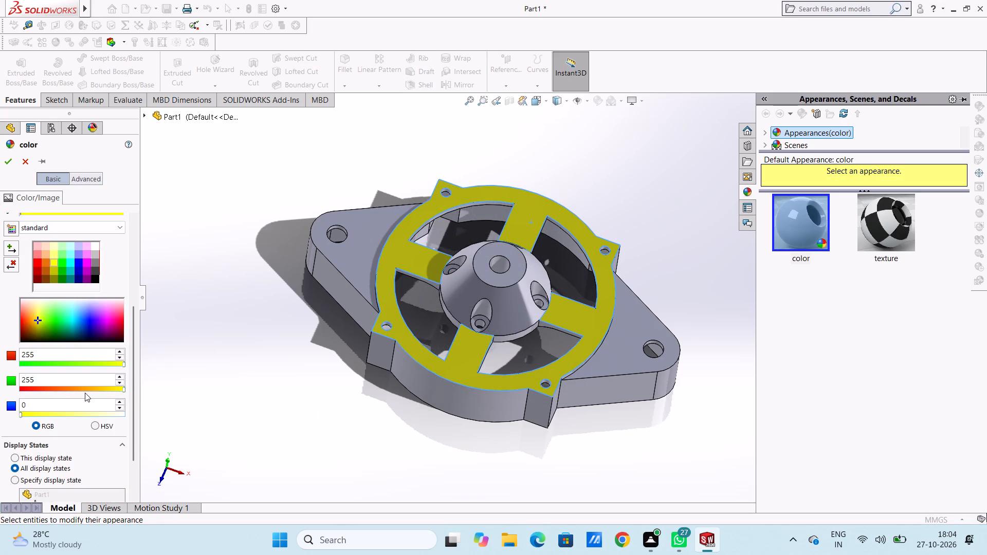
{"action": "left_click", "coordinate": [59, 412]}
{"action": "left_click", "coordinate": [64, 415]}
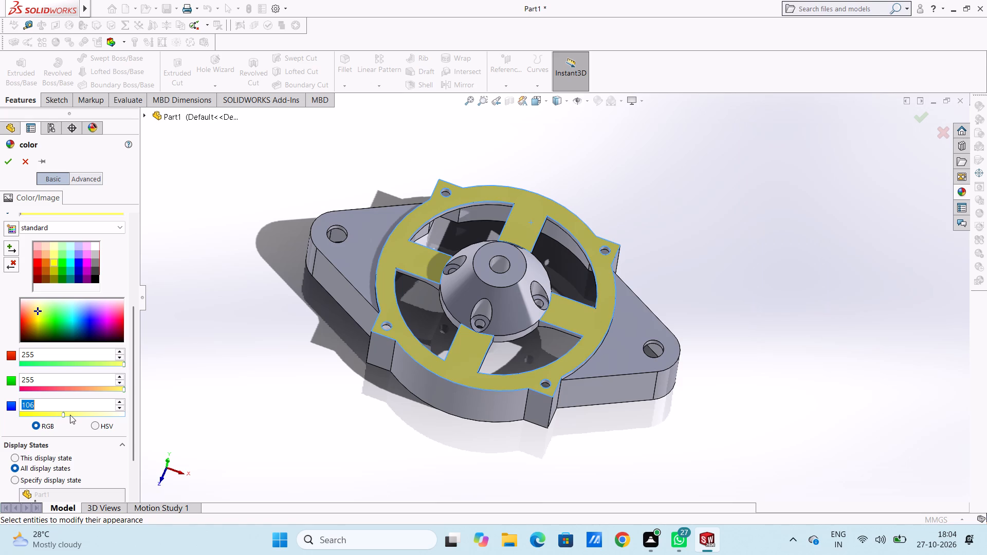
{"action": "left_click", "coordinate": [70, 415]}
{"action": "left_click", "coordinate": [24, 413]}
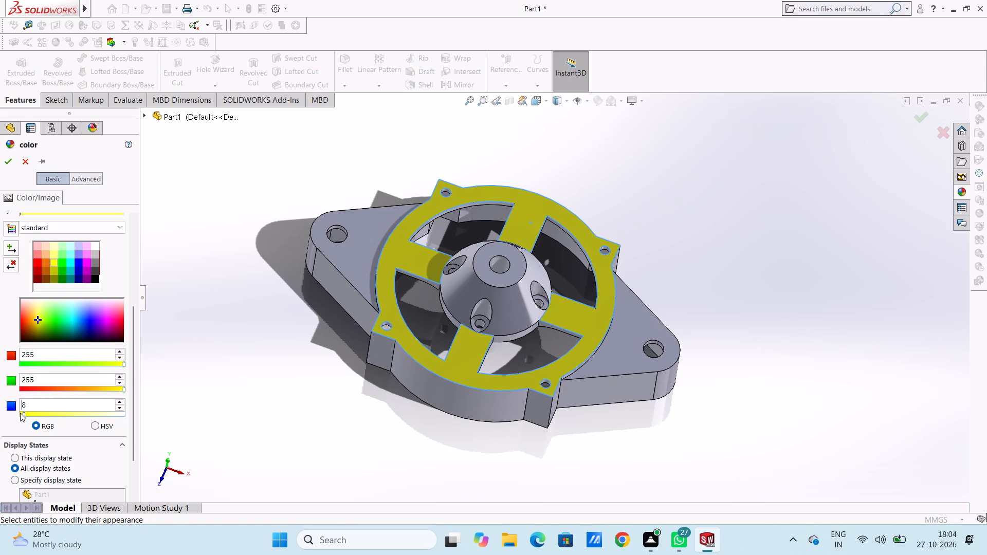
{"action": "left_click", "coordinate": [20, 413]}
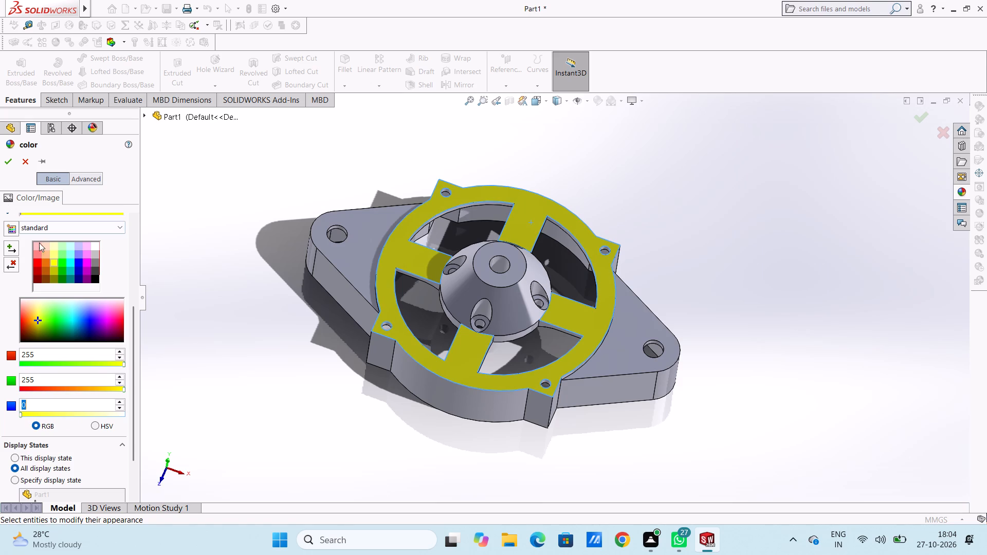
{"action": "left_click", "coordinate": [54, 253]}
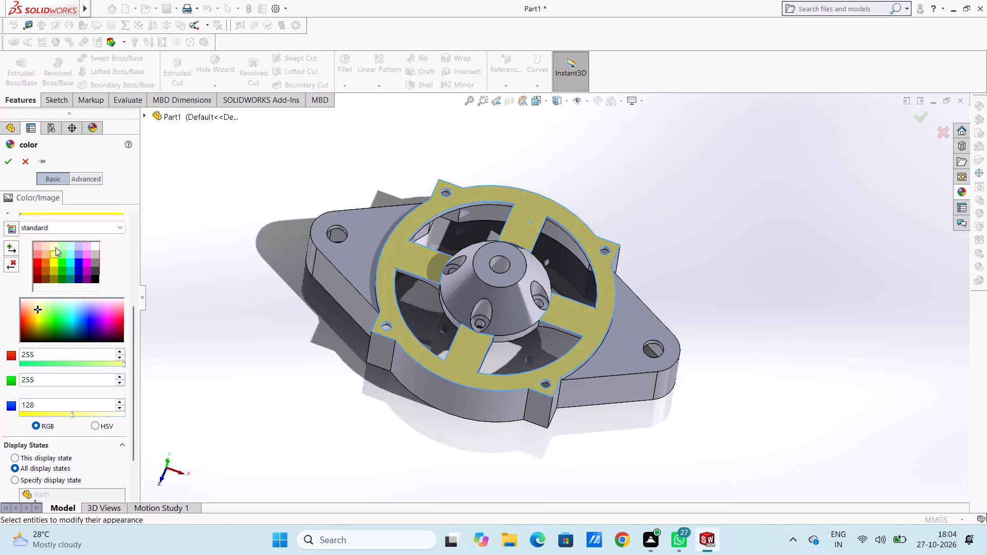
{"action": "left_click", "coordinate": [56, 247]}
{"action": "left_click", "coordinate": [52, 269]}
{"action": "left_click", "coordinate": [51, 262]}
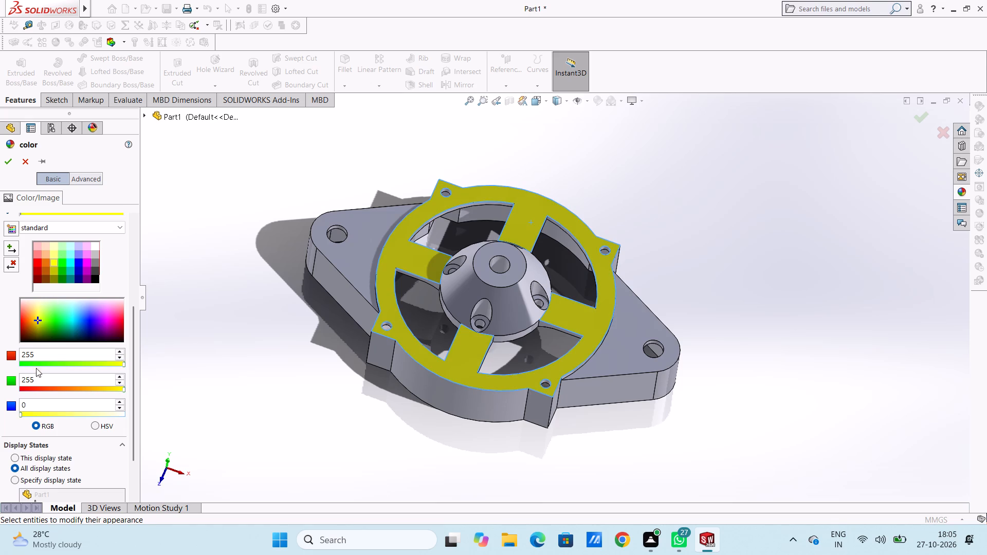
Set the ring and spoke face colour to RGB 227, 237, 17 and apply it.
{"action": "left_click", "coordinate": [113, 362]}
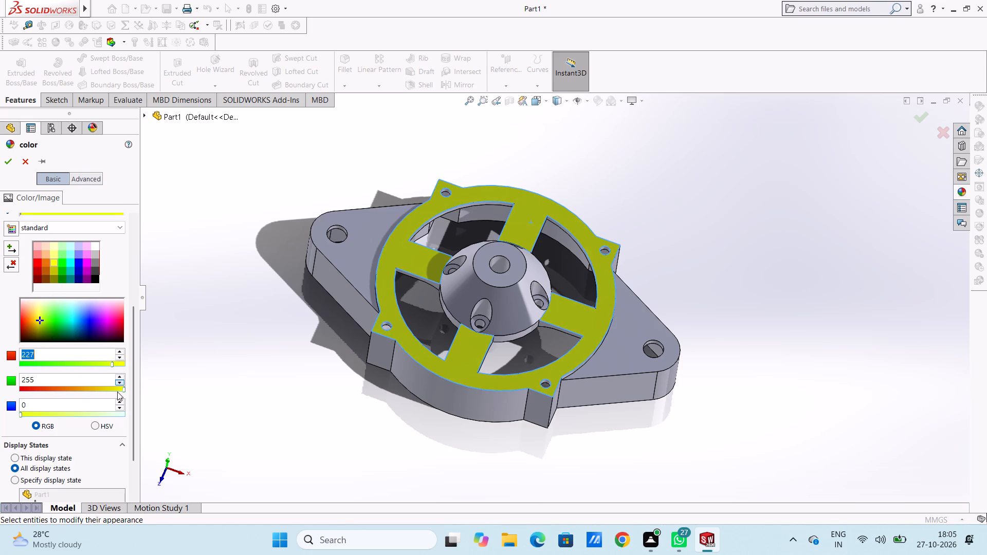
{"action": "left_click", "coordinate": [117, 387]}
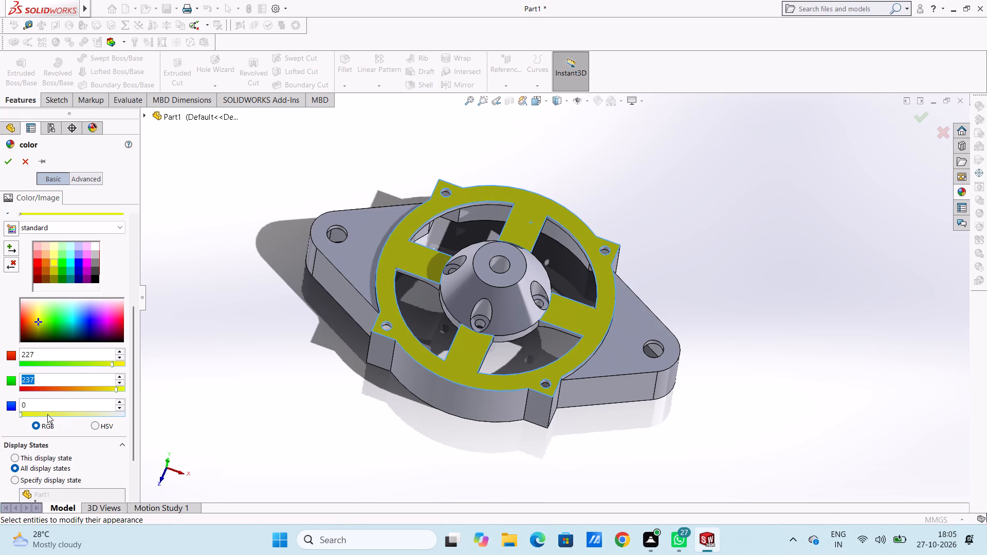
{"action": "left_click", "coordinate": [47, 414]}
{"action": "left_click", "coordinate": [53, 415]}
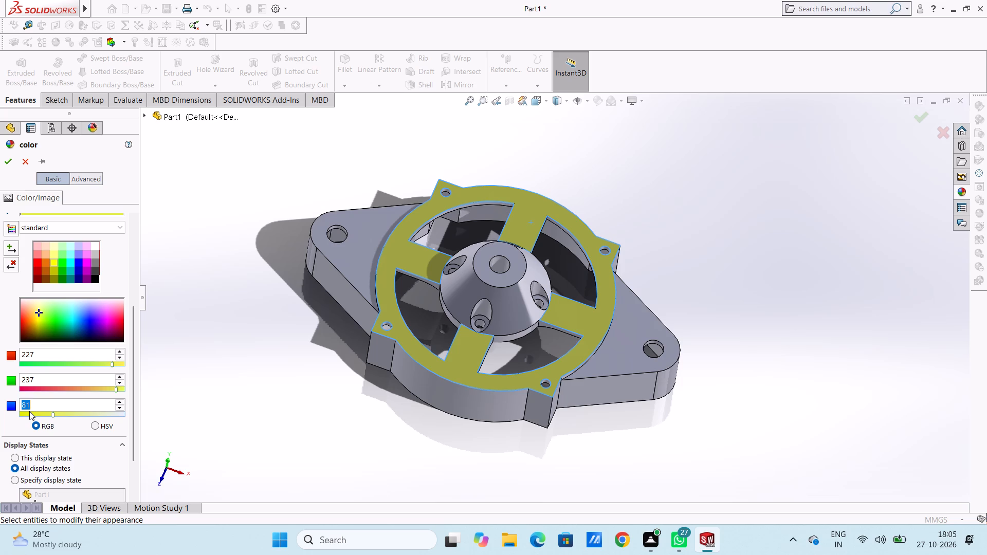
{"action": "left_click", "coordinate": [28, 413]}
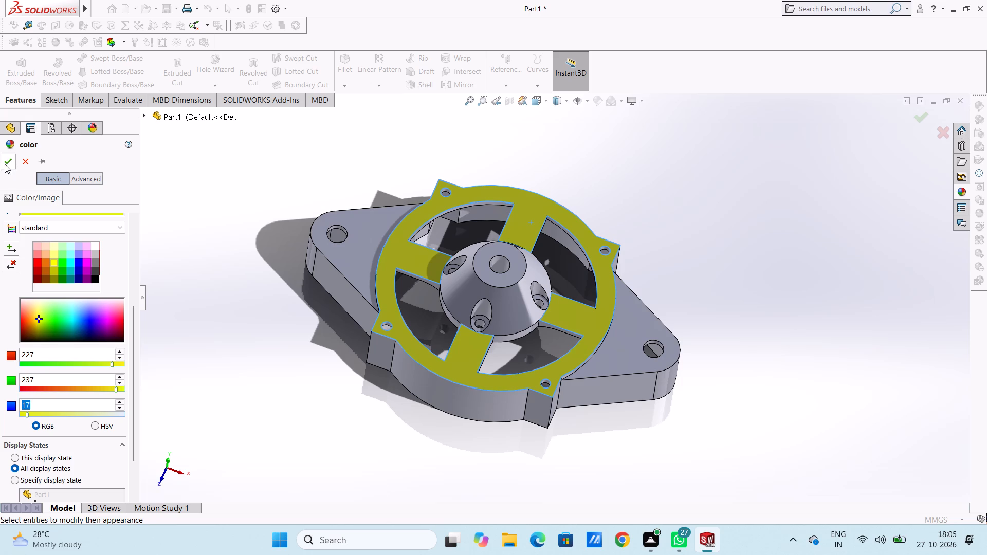
{"action": "left_click", "coordinate": [5, 164]}
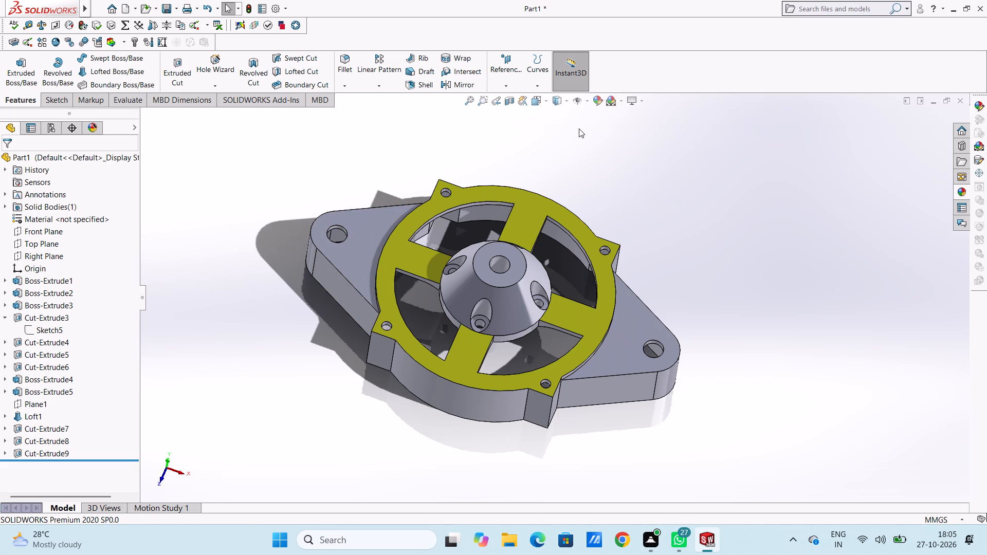
Open the colour appearance for the whole part and try blue and violet shades, ending on RGB 121, 0, 255.
{"action": "left_click", "coordinate": [596, 100]}
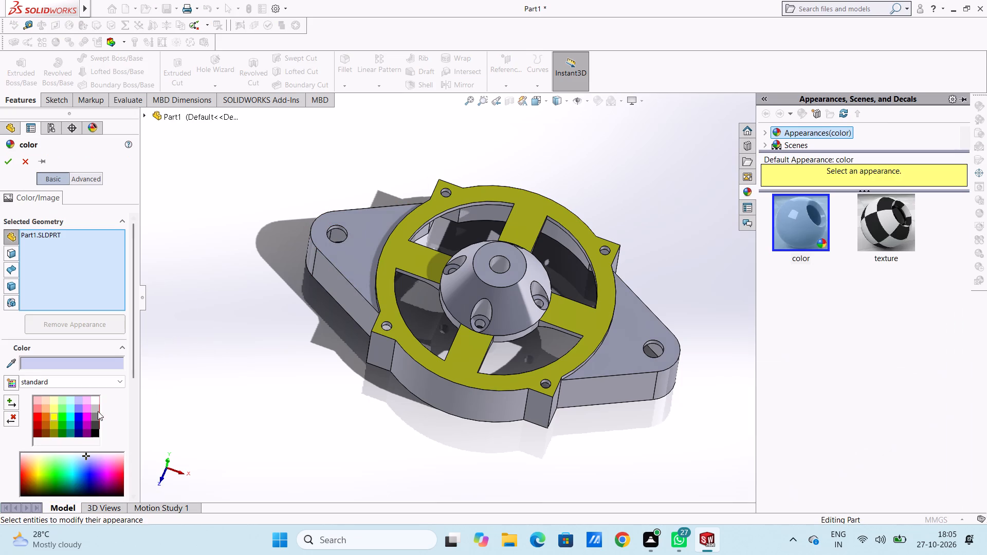
{"action": "scroll", "coordinate": [87, 414], "scroll_direction": "down", "scroll_amount": 2}
{"action": "left_click", "coordinate": [78, 256]}
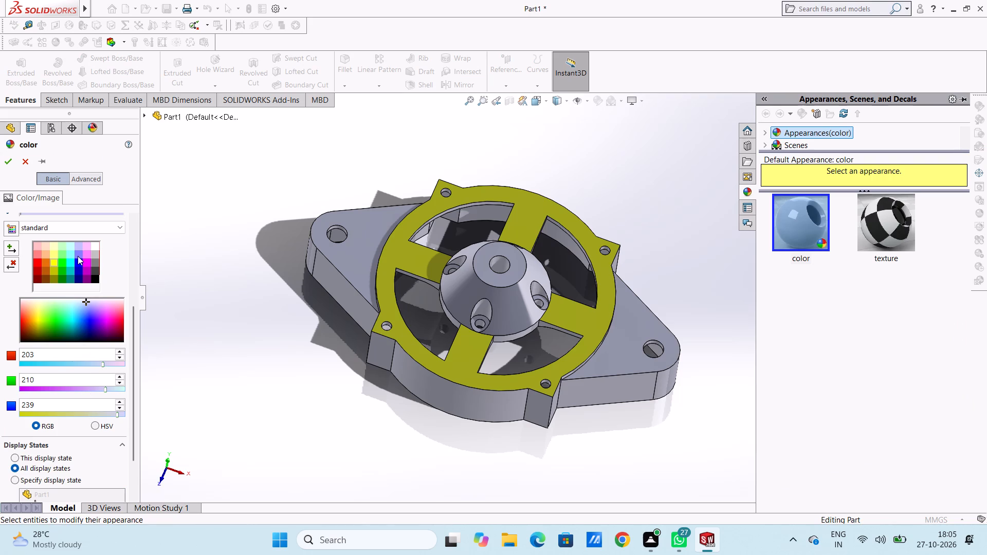
{"action": "left_click", "coordinate": [76, 269]}
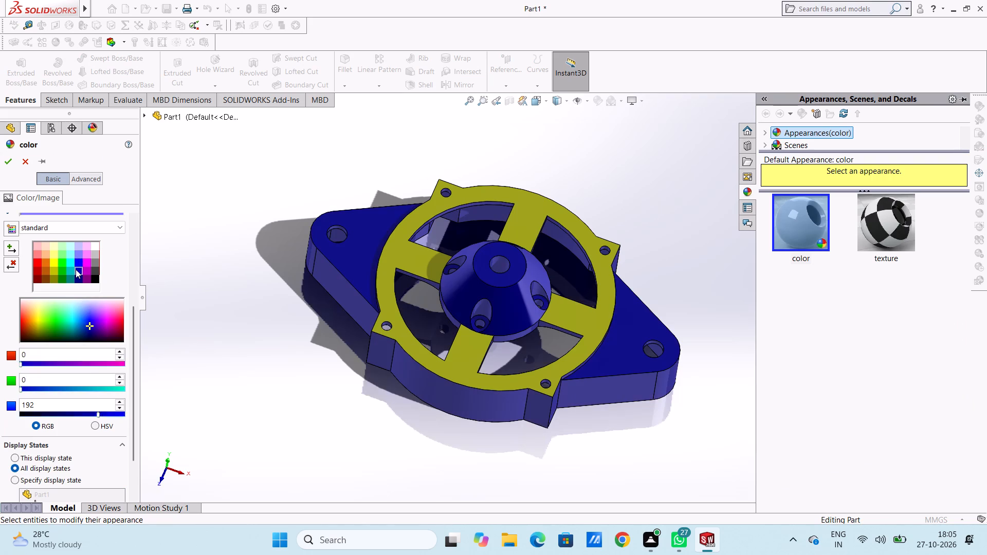
{"action": "left_click", "coordinate": [94, 329]}
{"action": "left_click", "coordinate": [95, 323]}
{"action": "left_click", "coordinate": [94, 335]}
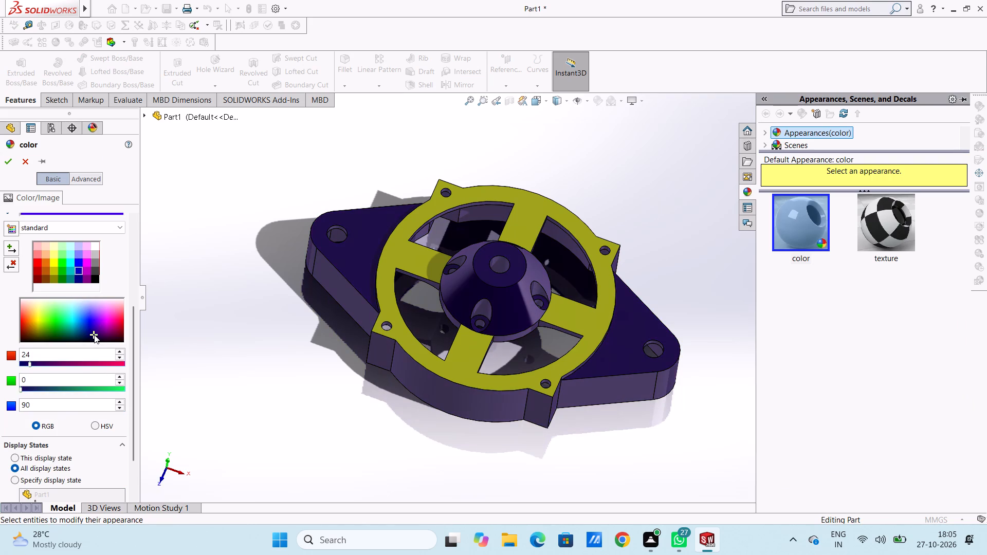
{"action": "left_click", "coordinate": [96, 333]}
{"action": "left_click", "coordinate": [98, 327]}
{"action": "left_click", "coordinate": [98, 322]}
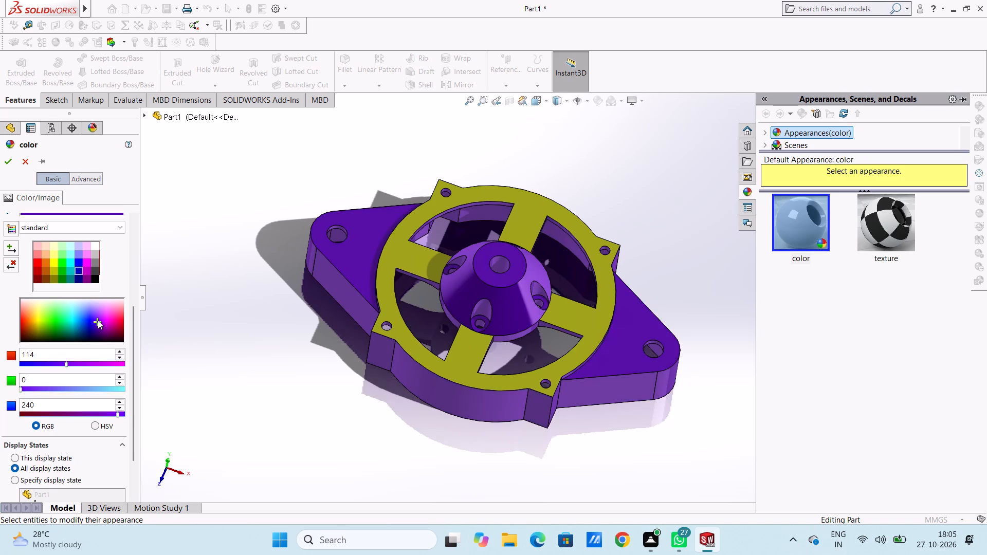
{"action": "left_click", "coordinate": [98, 320]}
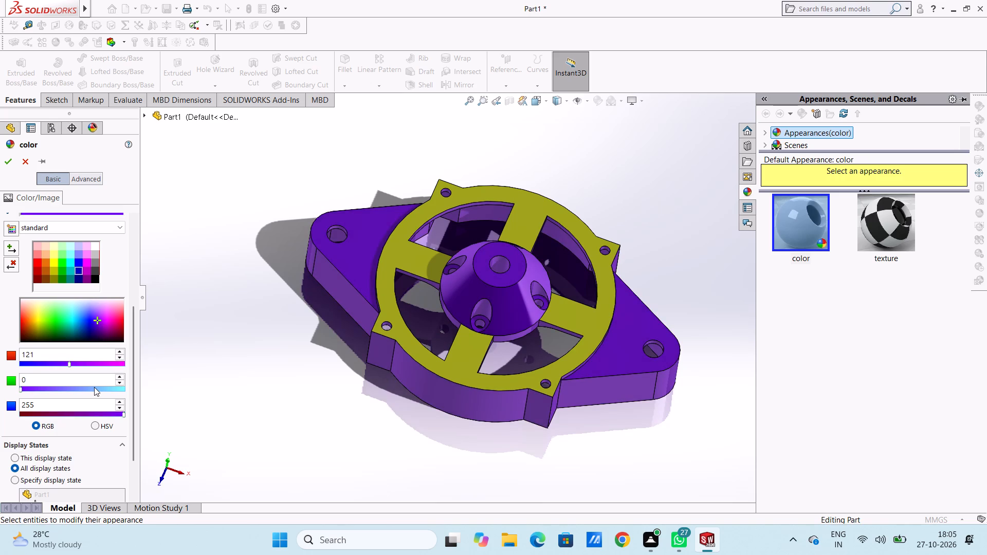
Set the green value of the part colour to 181, check the light blue on the housing, and apply it.
{"action": "left_click", "coordinate": [94, 387]}
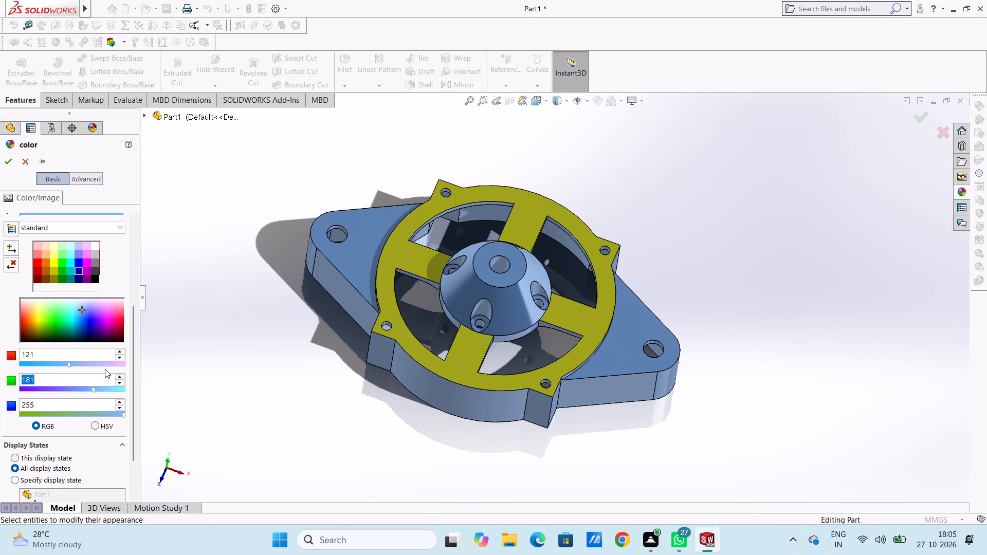
{"action": "middle_click_drag", "start_coordinate": [274, 384], "coordinate": [313, 359]}
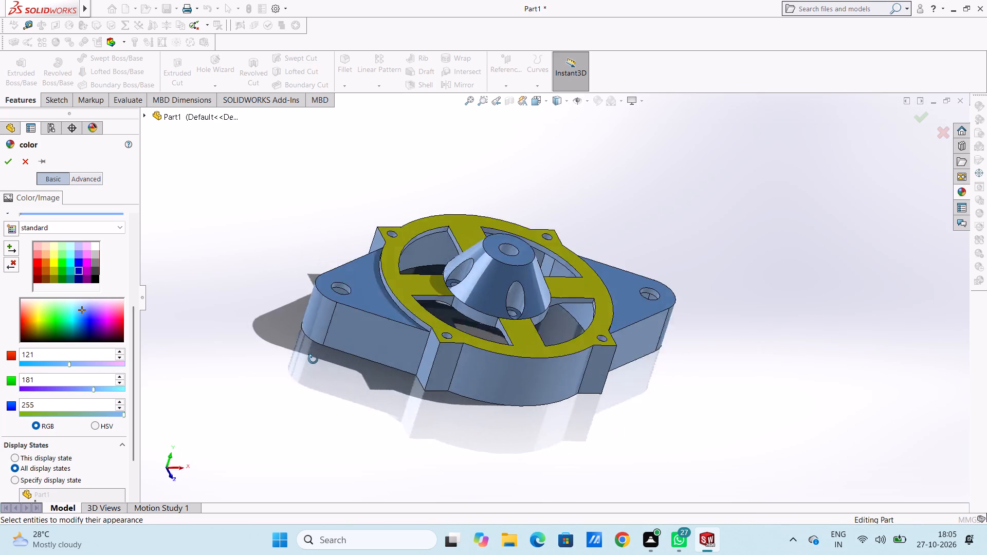
{"action": "middle_click_drag", "start_coordinate": [313, 359], "coordinate": [269, 388]}
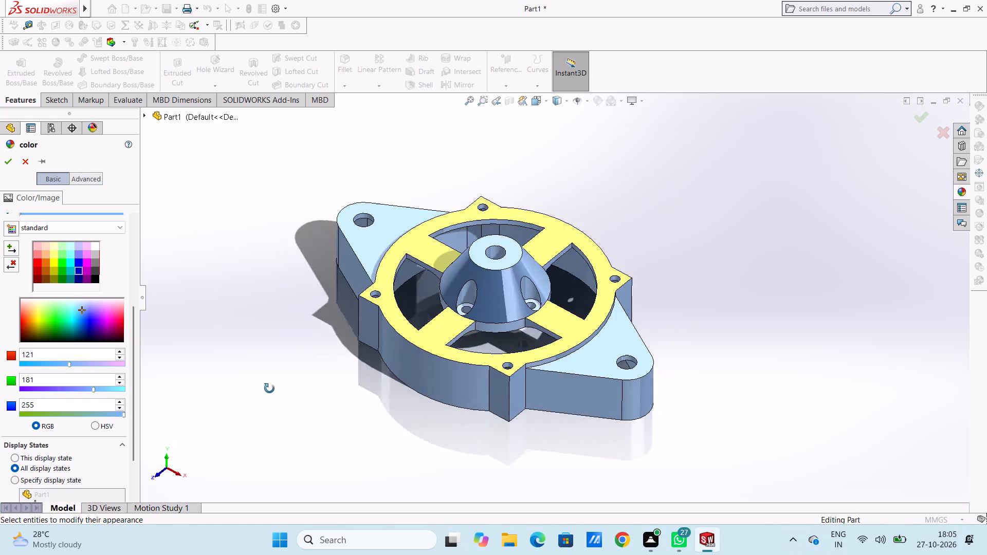
{"action": "middle_click_drag", "start_coordinate": [269, 388], "coordinate": [319, 379]}
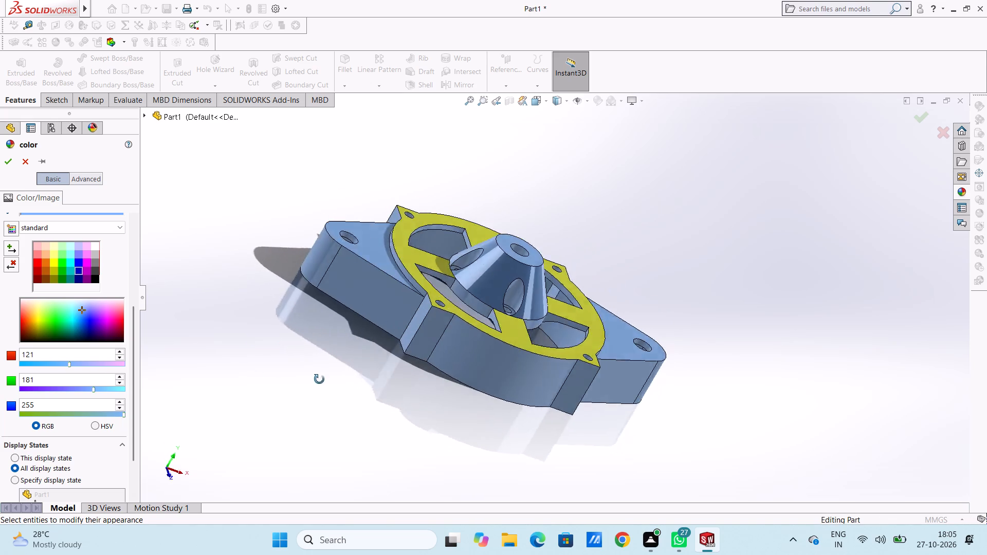
{"action": "middle_click_drag", "start_coordinate": [319, 379], "coordinate": [277, 394]}
{"action": "left_click", "coordinate": [5, 166]}
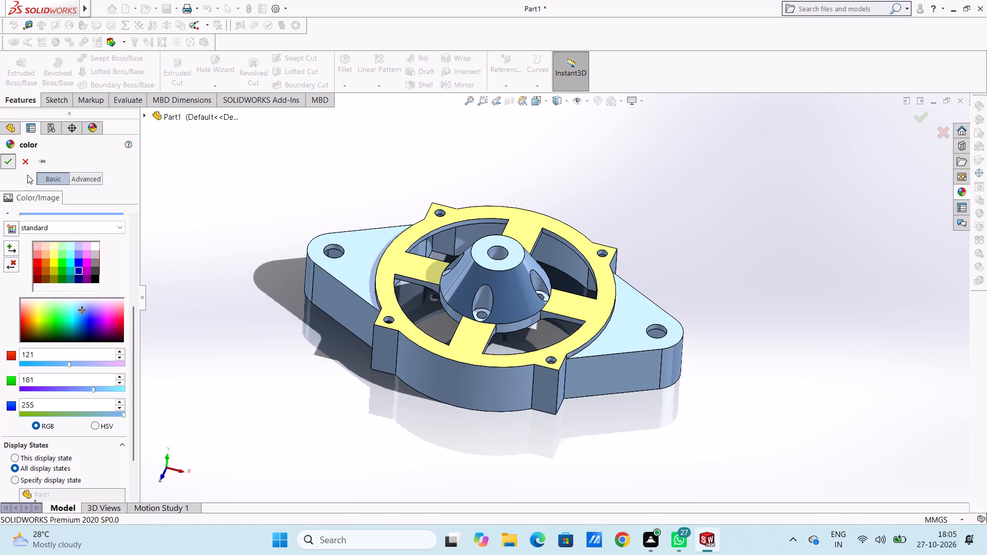
Apply the chromium plate appearance from the Metal category to the inner face of the through hole in the negative-X flange ear.
{"action": "scroll", "coordinate": [495, 248], "scroll_direction": "down", "scroll_amount": 4}
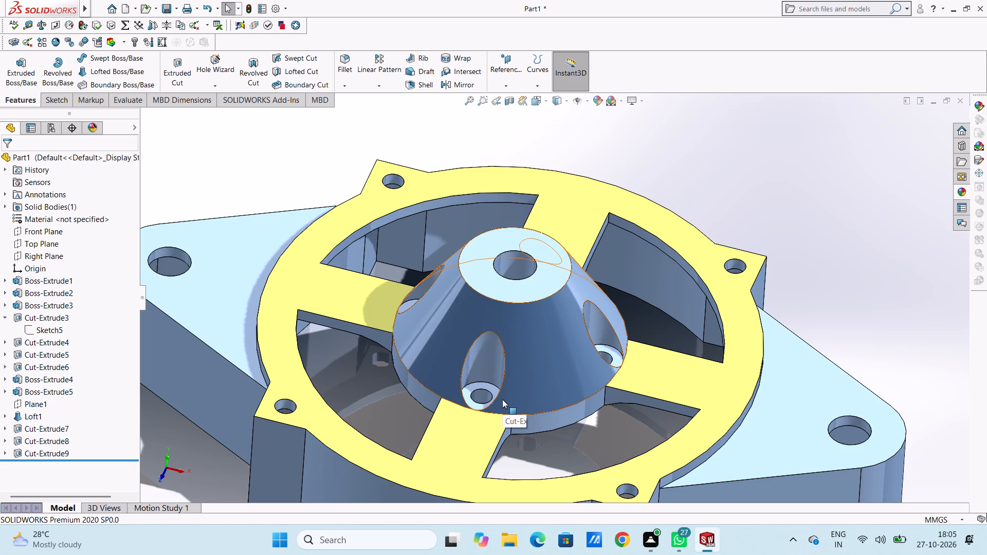
{"action": "scroll", "coordinate": [502, 399], "scroll_direction": "up", "scroll_amount": 3}
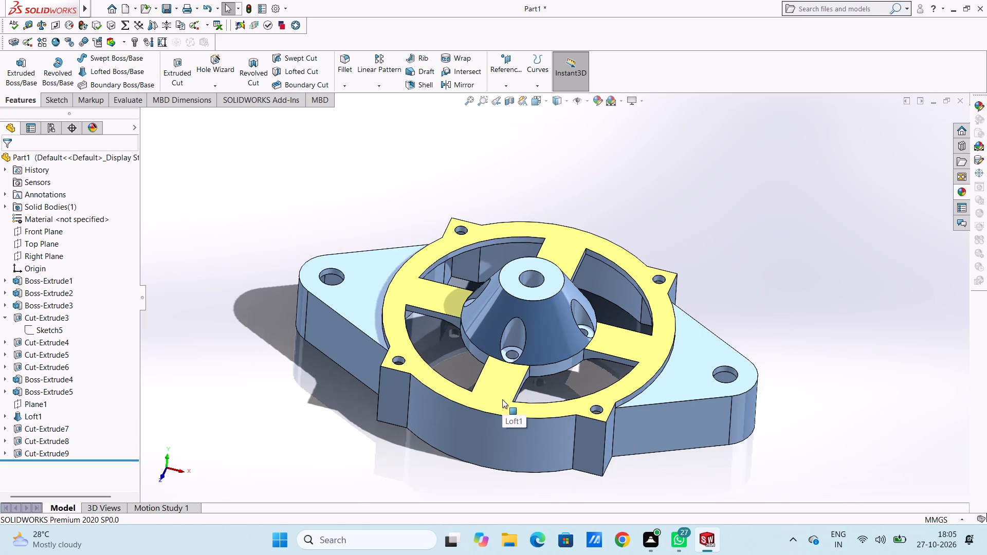
{"action": "scroll", "coordinate": [422, 383], "scroll_direction": "up", "scroll_amount": 2}
{"action": "scroll", "coordinate": [397, 256], "scroll_direction": "down", "scroll_amount": 3}
{"action": "scroll", "coordinate": [465, 298], "scroll_direction": "down", "scroll_amount": 2}
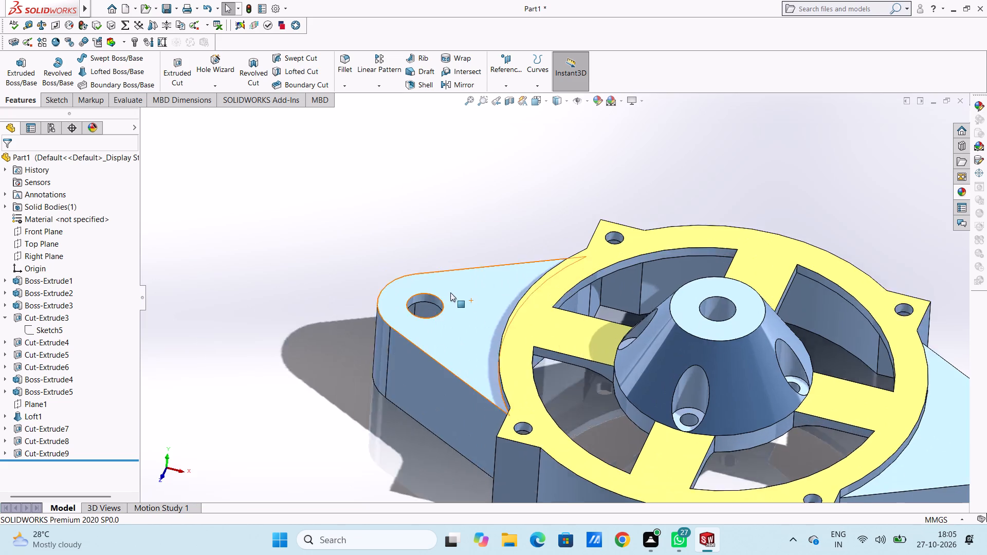
{"action": "scroll", "coordinate": [450, 292], "scroll_direction": "down", "scroll_amount": 8}
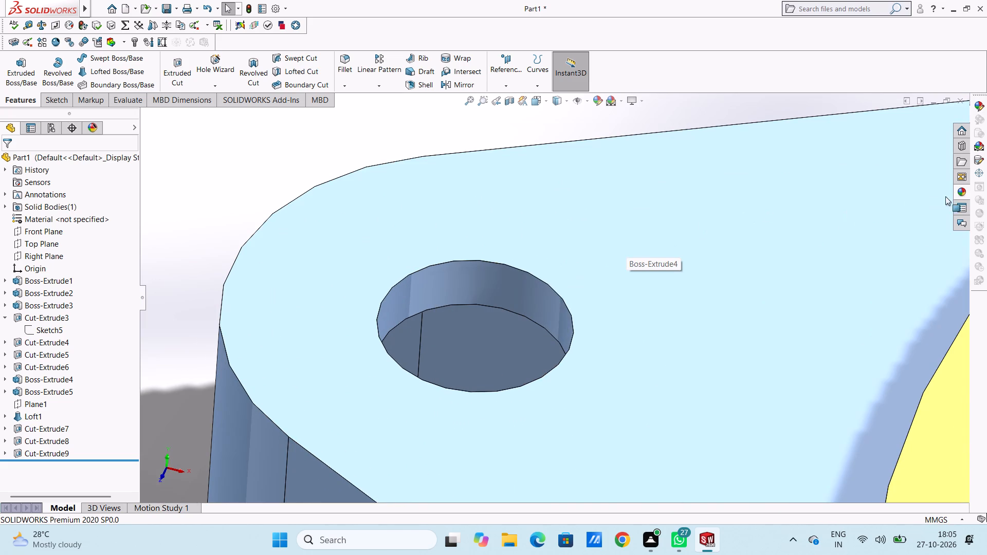
{"action": "left_click", "coordinate": [959, 191]}
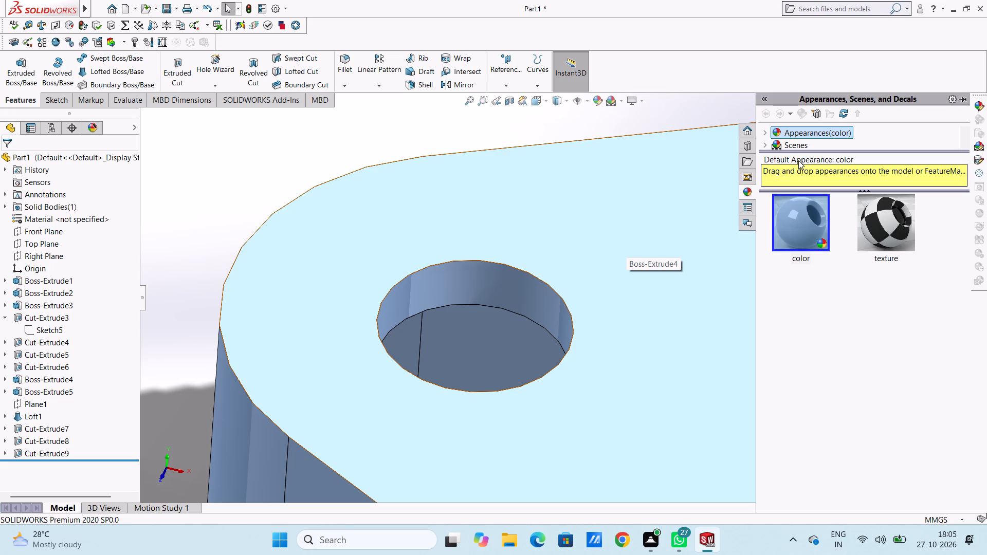
{"action": "left_click_drag", "start_coordinate": [802, 151], "coordinate": [820, 269]}
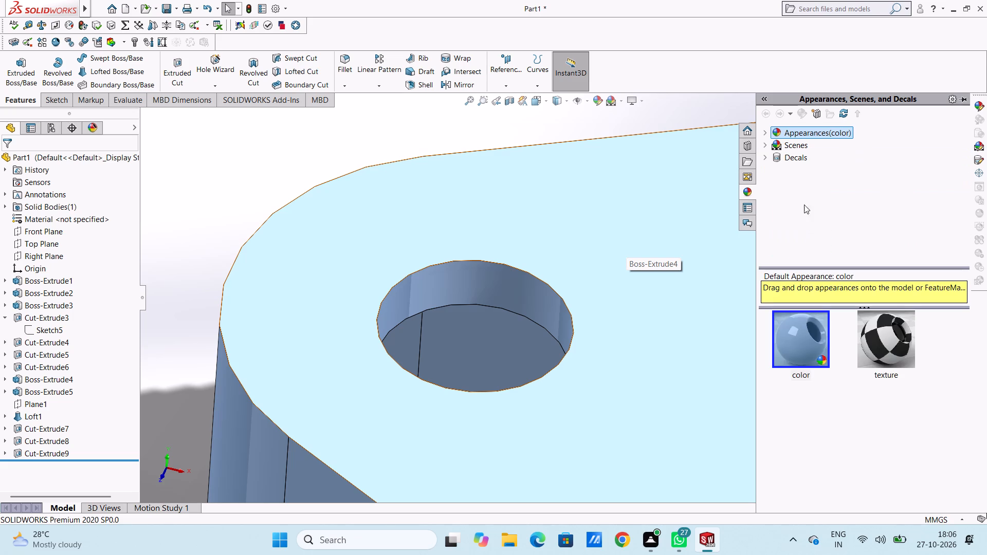
{"action": "left_click", "coordinate": [763, 134]}
{"action": "left_click", "coordinate": [804, 159]}
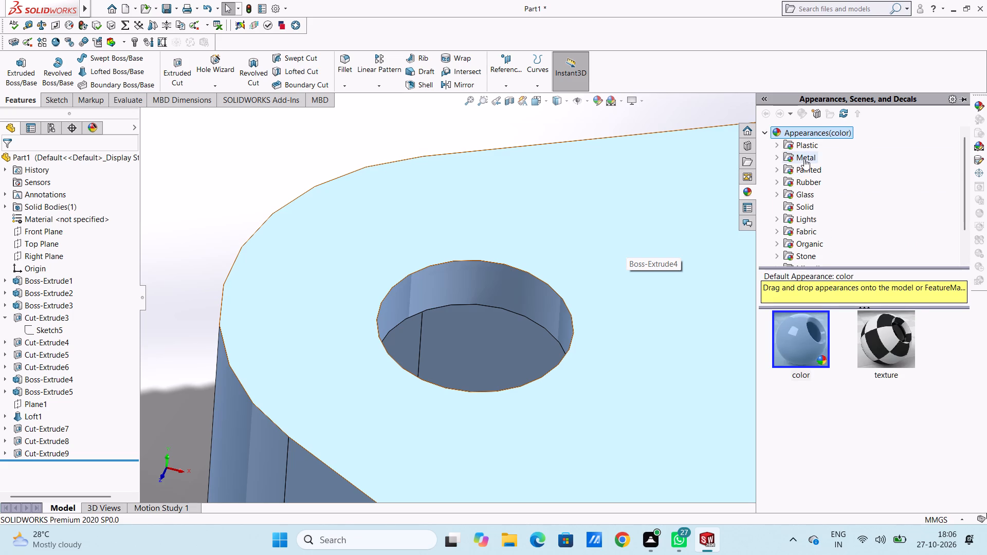
{"action": "left_click_drag", "start_coordinate": [892, 335], "coordinate": [491, 286]}
{"action": "left_click", "coordinate": [456, 290]}
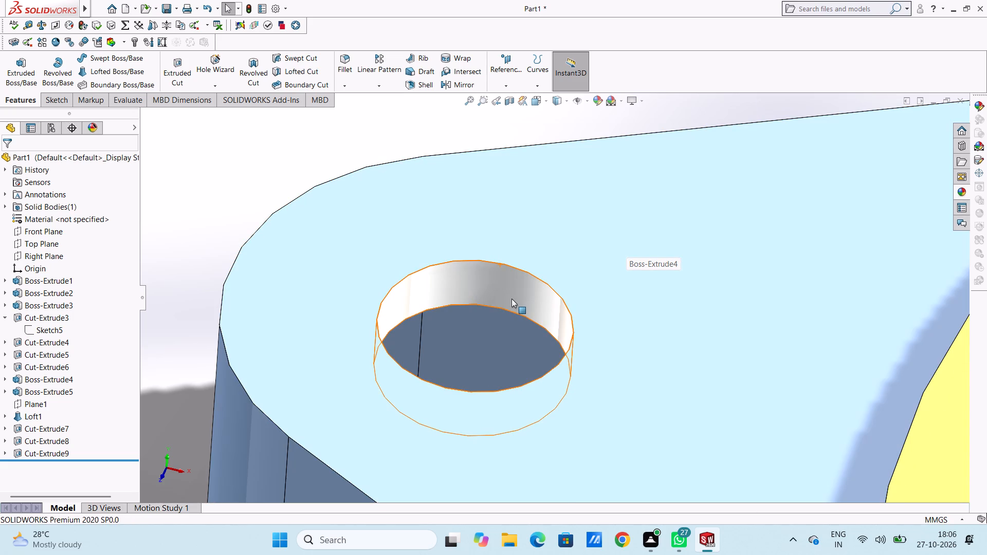
Apply the chromium plate appearance to the inner face of the hole in the ring's front corner lug on the negative-X side.
{"action": "scroll", "coordinate": [512, 299], "scroll_direction": "up", "scroll_amount": 13}
{"action": "scroll", "coordinate": [651, 365], "scroll_direction": "down", "scroll_amount": 3}
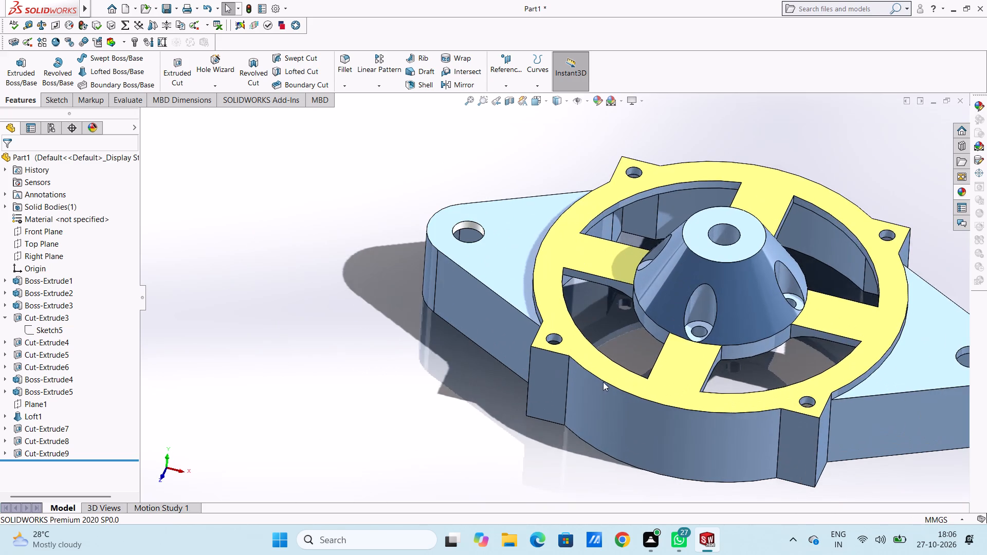
{"action": "scroll", "coordinate": [551, 351], "scroll_direction": "down", "scroll_amount": 8}
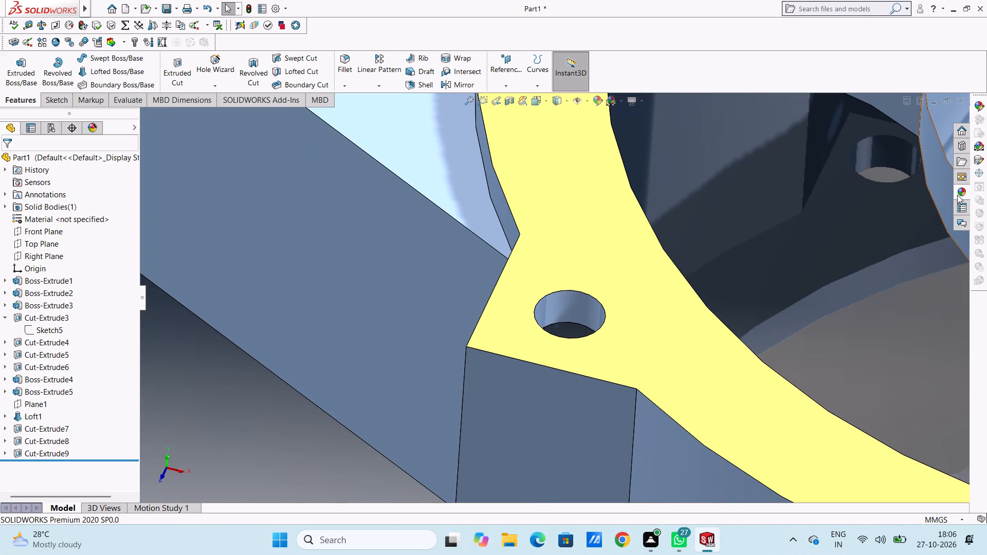
{"action": "left_click", "coordinate": [959, 191]}
{"action": "left_click_drag", "start_coordinate": [886, 331], "coordinate": [567, 305]}
{"action": "left_click", "coordinate": [564, 302]}
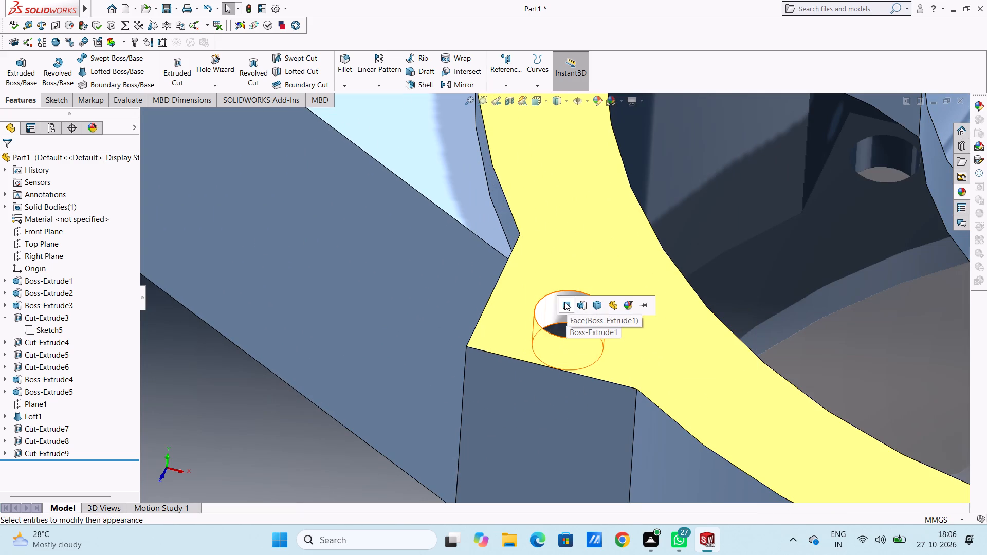
Apply the chromium plate appearance to the inner face of the hole in the ring's front corner lug on the positive-X side.
{"action": "scroll", "coordinate": [564, 302], "scroll_direction": "up", "scroll_amount": 13}
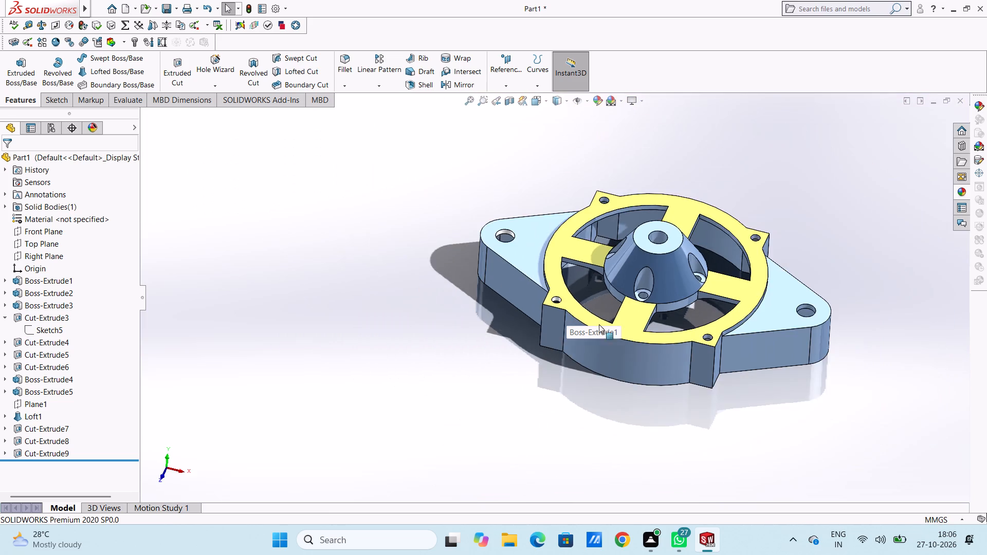
{"action": "scroll", "coordinate": [682, 336], "scroll_direction": "down", "scroll_amount": 14}
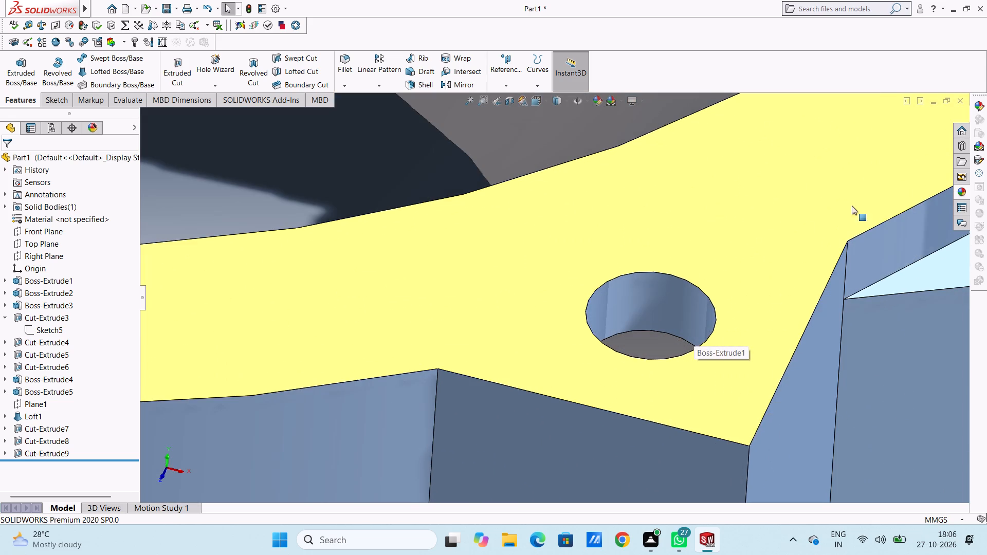
{"action": "left_click", "coordinate": [957, 190]}
{"action": "left_click_drag", "start_coordinate": [885, 339], "coordinate": [769, 332]}
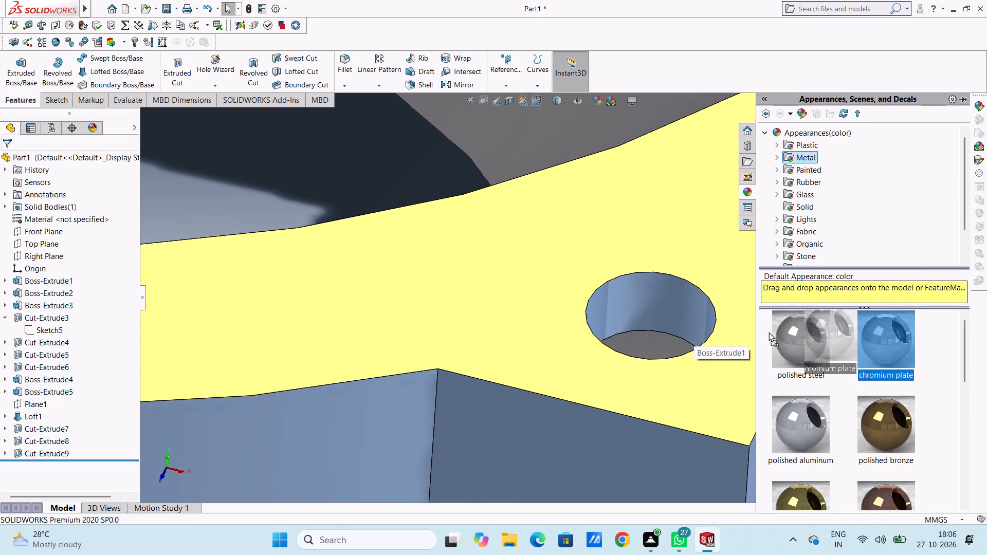
{"action": "left_click_drag", "start_coordinate": [769, 332], "coordinate": [650, 314]}
{"action": "left_click", "coordinate": [648, 316]}
Apply the chromium plate appearance to the inner face of the hub's central bore.
{"action": "scroll", "coordinate": [646, 312], "scroll_direction": "up", "scroll_amount": 8}
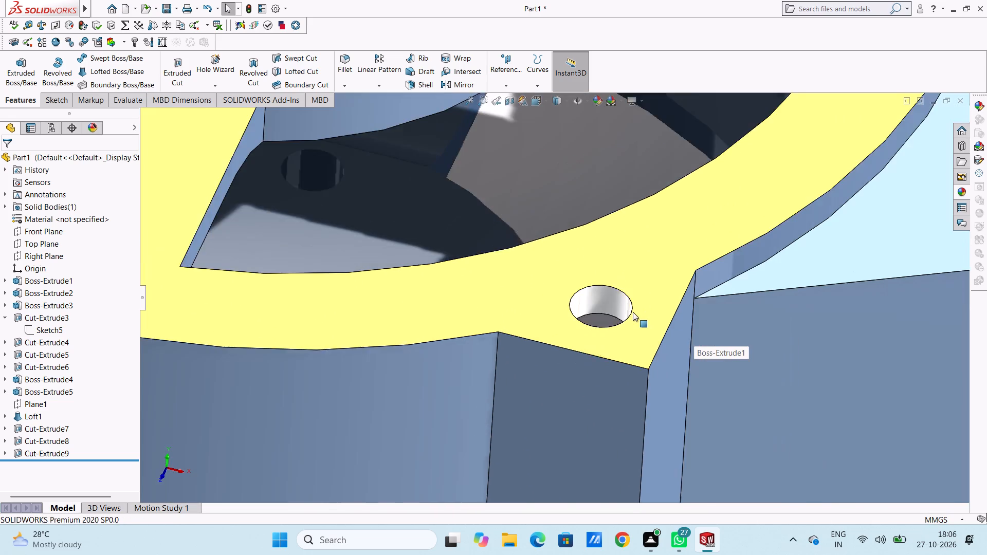
{"action": "scroll", "coordinate": [633, 312], "scroll_direction": "up", "scroll_amount": 9}
{"action": "scroll", "coordinate": [490, 153], "scroll_direction": "down", "scroll_amount": 2}
{"action": "scroll", "coordinate": [489, 151], "scroll_direction": "up", "scroll_amount": 1}
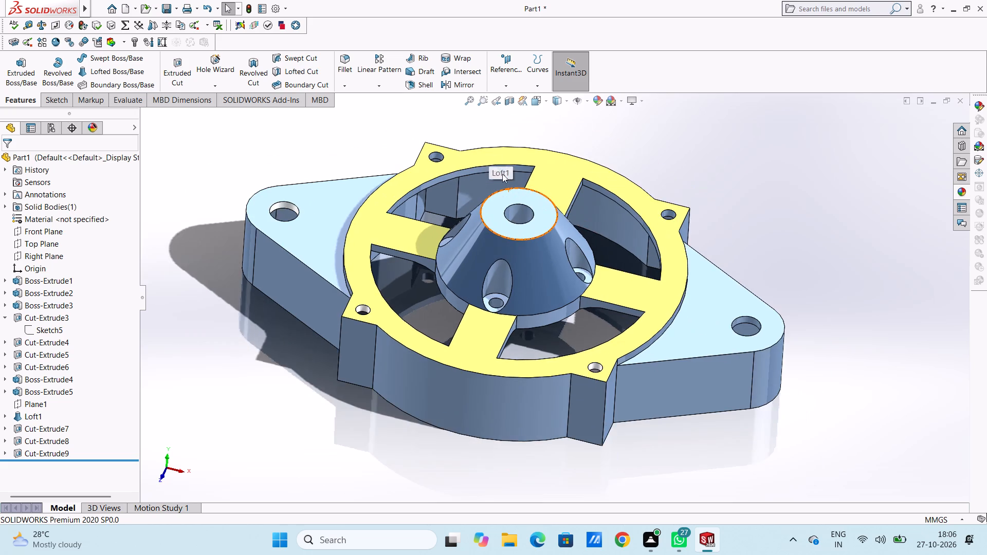
{"action": "scroll", "coordinate": [515, 196], "scroll_direction": "down", "scroll_amount": 8}
{"action": "left_click", "coordinate": [957, 191]}
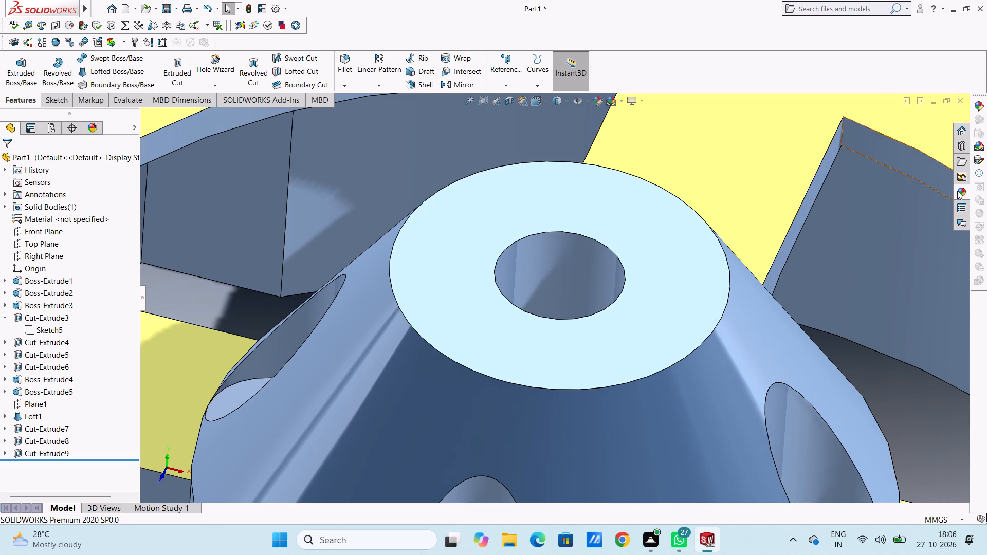
{"action": "left_click_drag", "start_coordinate": [898, 327], "coordinate": [570, 269]}
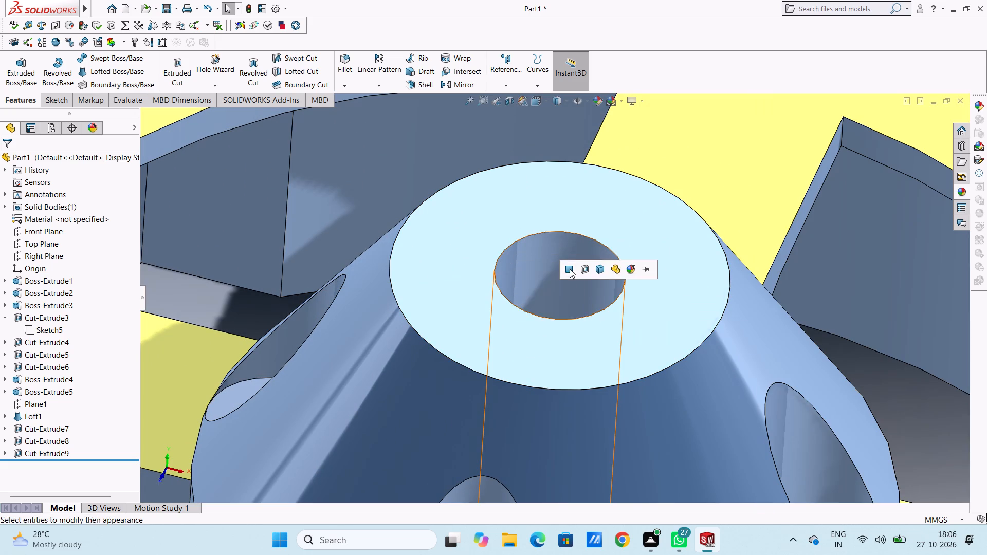
{"action": "left_click", "coordinate": [565, 270]}
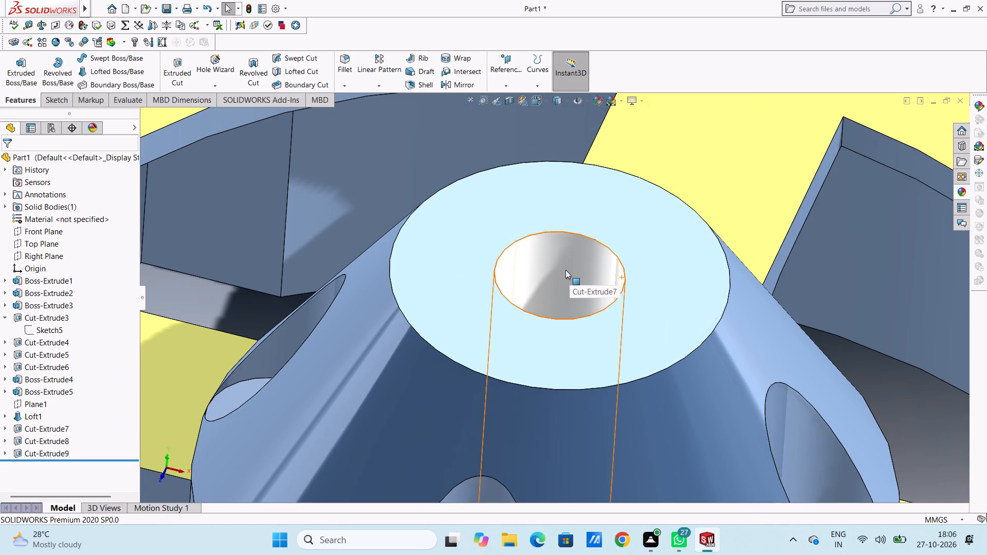
Apply the chromium plate appearance to the whole cut feature that forms the hub's central bore.
{"action": "left_click", "coordinate": [953, 191]}
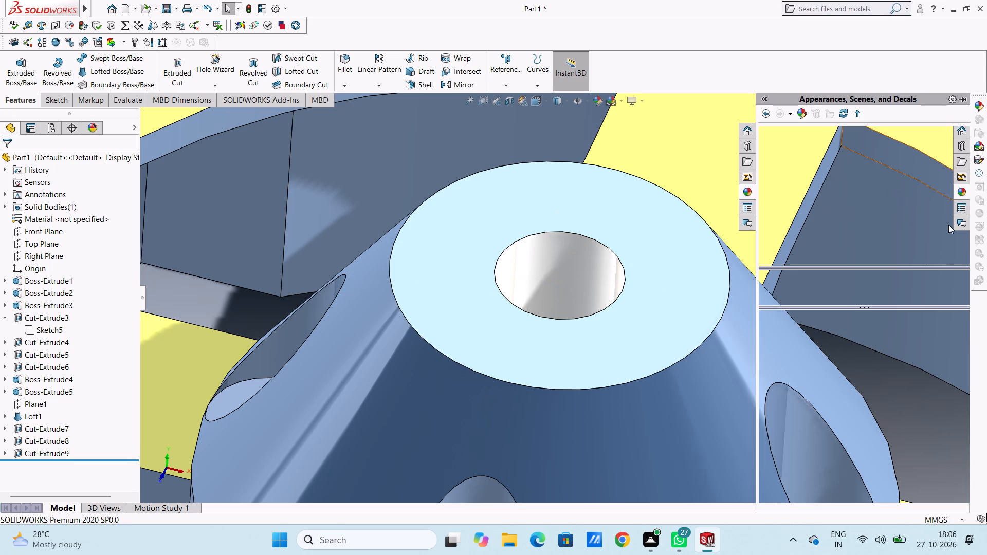
{"action": "left_click_drag", "start_coordinate": [894, 331], "coordinate": [569, 260]}
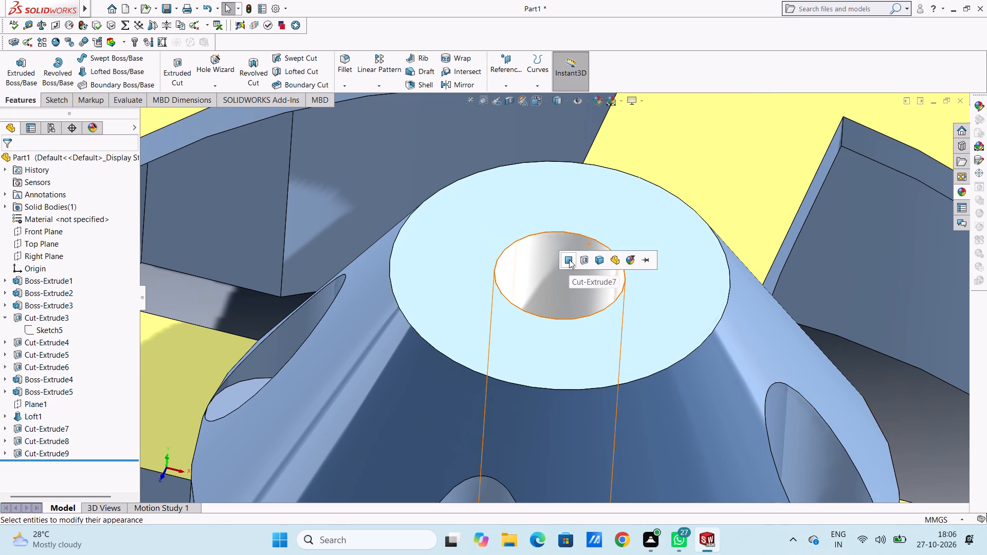
{"action": "left_click", "coordinate": [584, 261]}
{"action": "scroll", "coordinate": [584, 261], "scroll_direction": "up", "scroll_amount": 5}
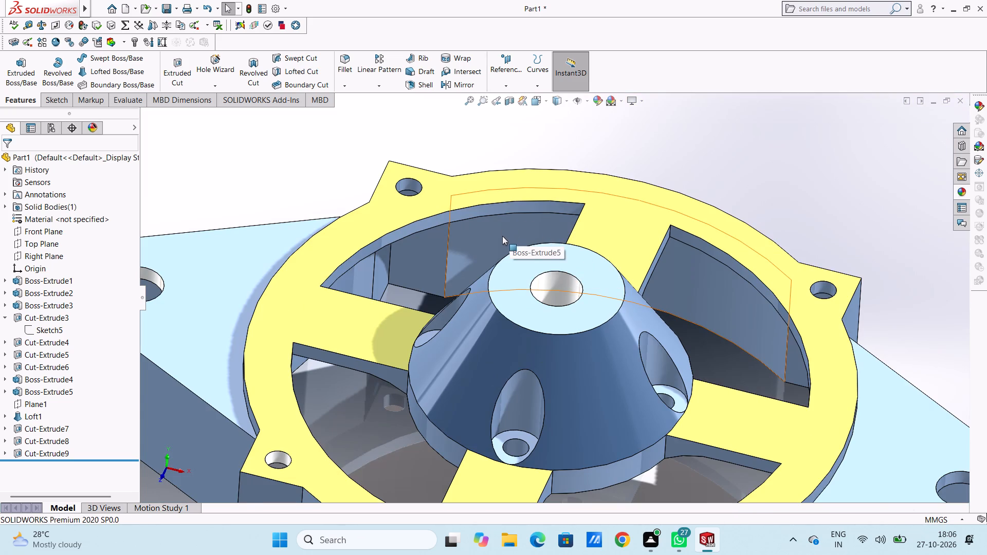
{"action": "scroll", "coordinate": [502, 241], "scroll_direction": "up", "scroll_amount": 2}
{"action": "middle_click_drag", "start_coordinate": [500, 287], "coordinate": [507, 381]}
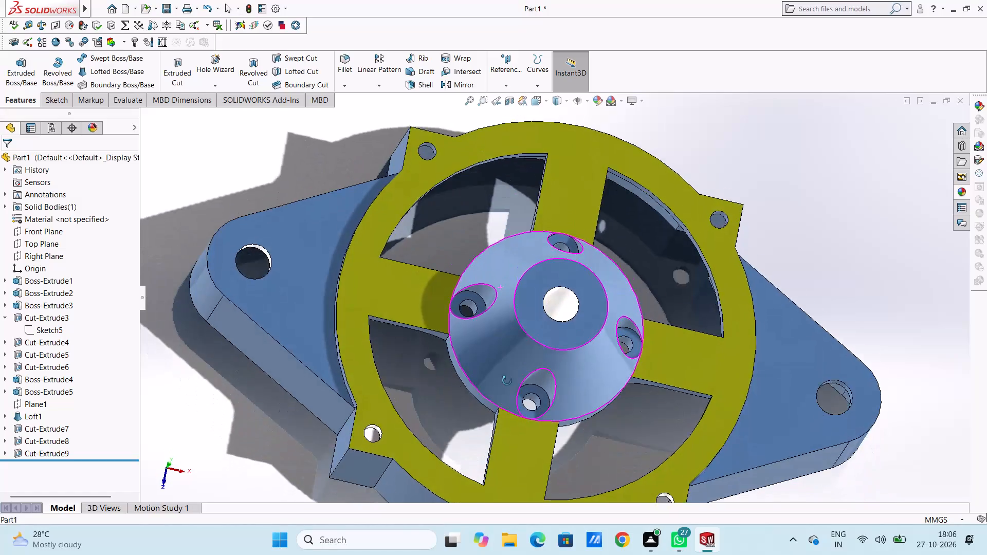
{"action": "middle_click_drag", "start_coordinate": [507, 381], "coordinate": [486, 384]}
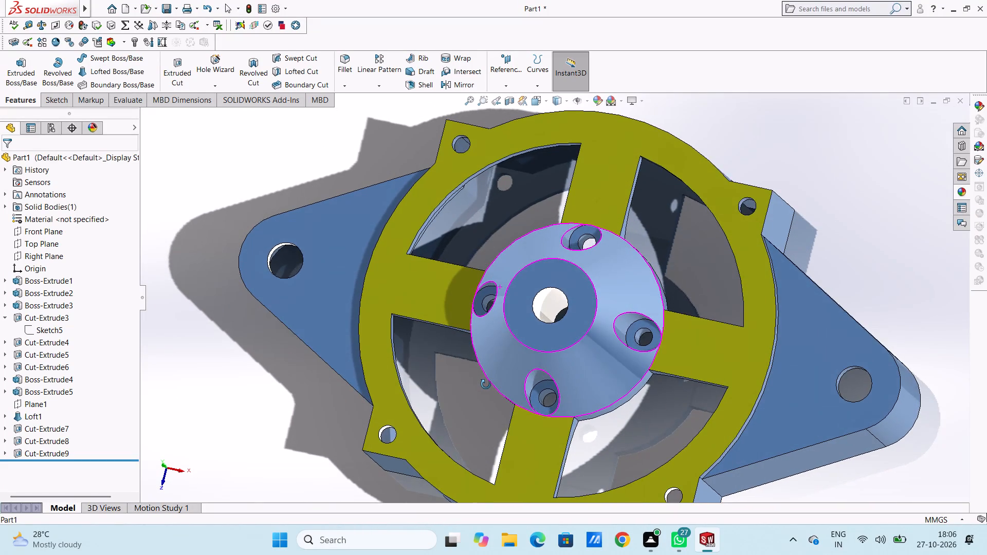
Apply the chromium plate appearance to the inner face of the hole in the ring's rear corner lug on the negative-X side.
{"action": "middle_click_drag", "start_coordinate": [486, 384], "coordinate": [482, 386]}
{"action": "scroll", "coordinate": [478, 145], "scroll_direction": "down", "scroll_amount": 8}
{"action": "scroll", "coordinate": [496, 192], "scroll_direction": "down", "scroll_amount": 4}
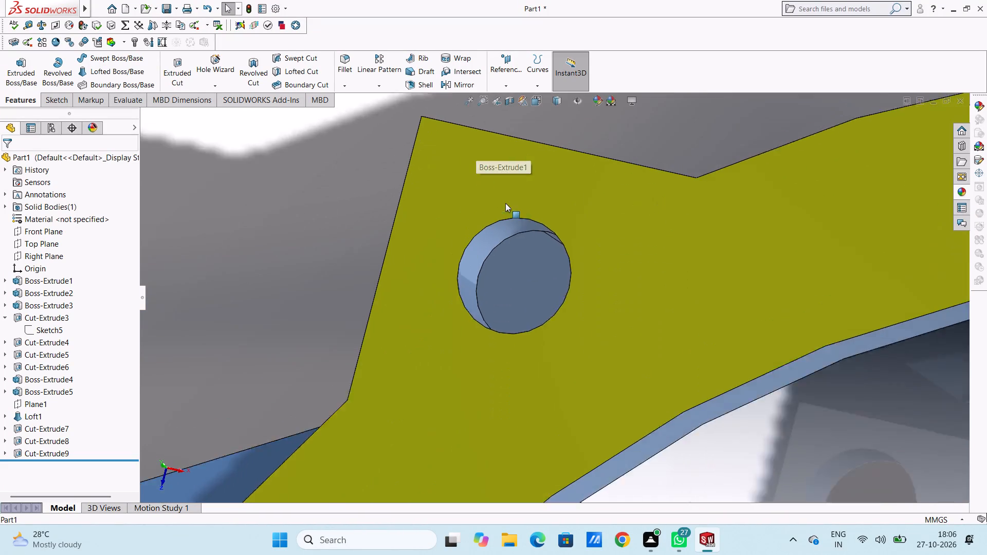
{"action": "left_click", "coordinate": [953, 193]}
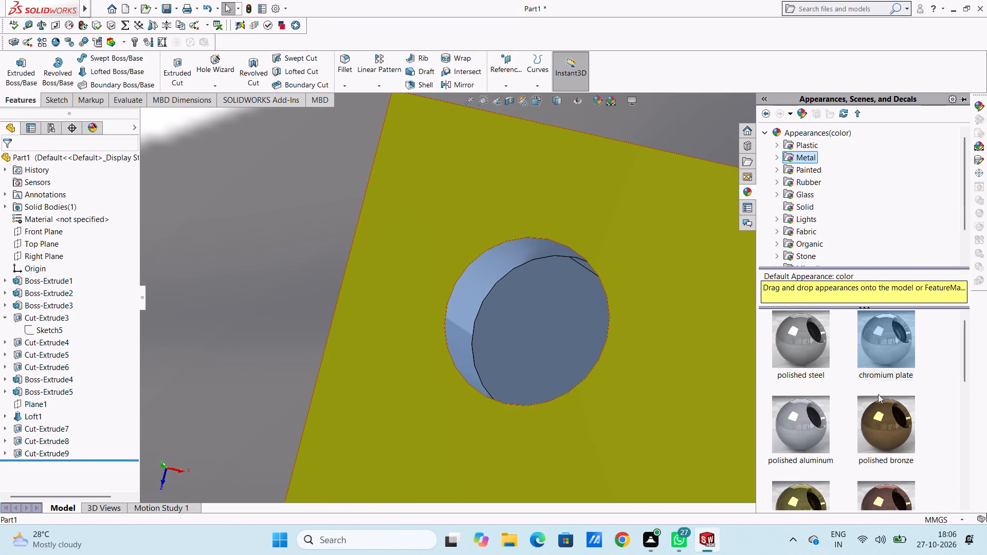
{"action": "left_click_drag", "start_coordinate": [894, 332], "coordinate": [505, 288]}
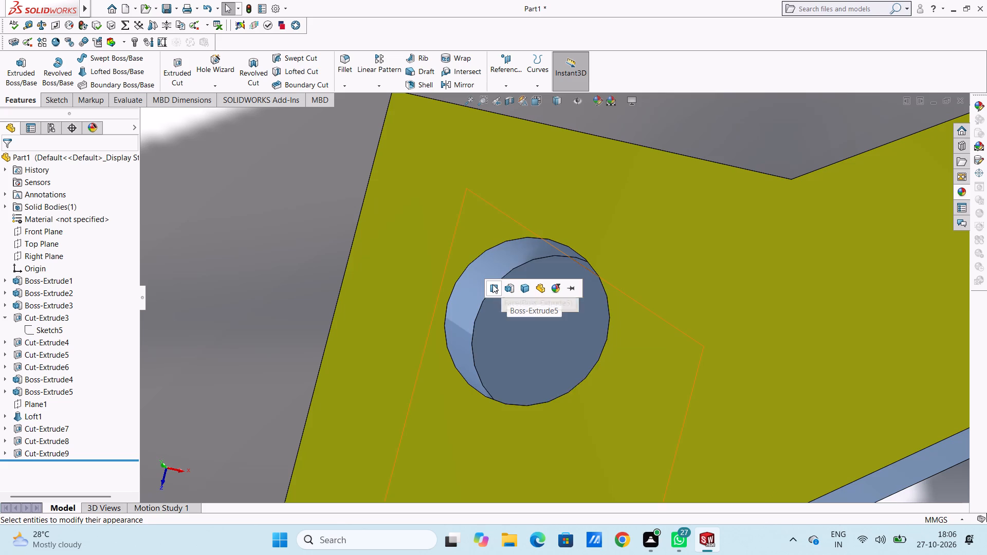
{"action": "scroll", "coordinate": [472, 291], "scroll_direction": "down", "scroll_amount": 2}
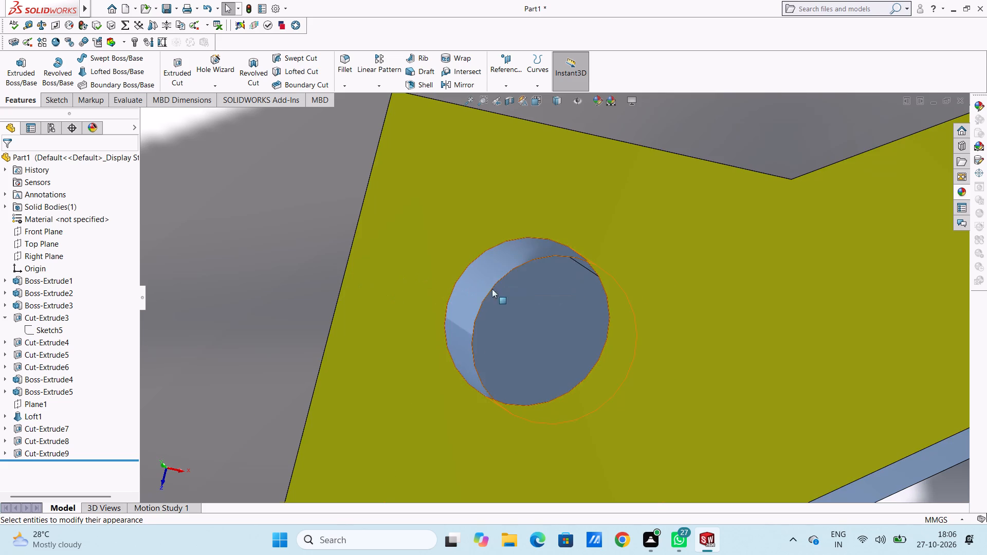
{"action": "scroll", "coordinate": [492, 289], "scroll_direction": "down", "scroll_amount": 1}
{"action": "left_click", "coordinate": [958, 191]}
{"action": "left_click_drag", "start_coordinate": [894, 325], "coordinate": [483, 273]}
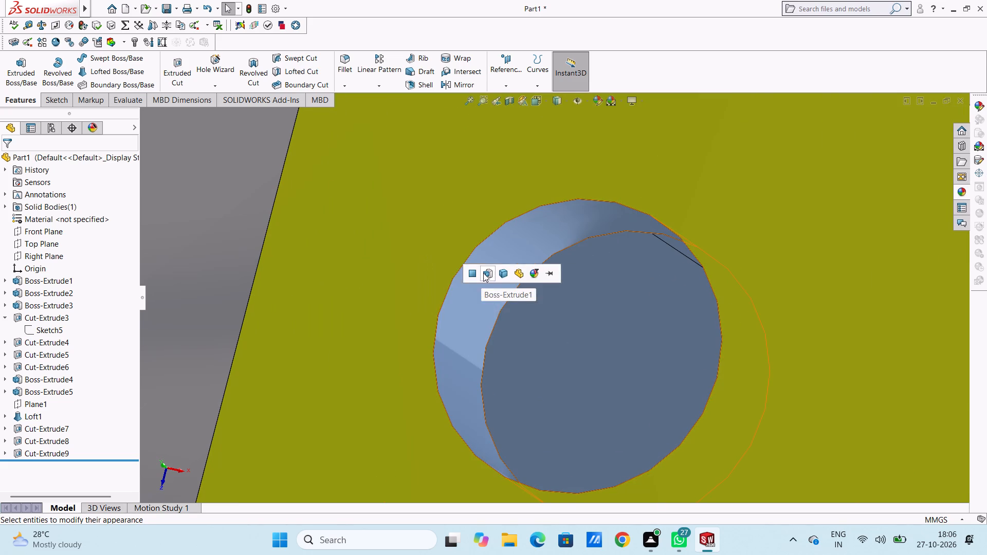
{"action": "left_click", "coordinate": [469, 276]}
Apply the chromium plate appearance to the inner face of the hole in the ring's rear corner lug on the positive-X side.
{"action": "scroll", "coordinate": [574, 305], "scroll_direction": "up", "scroll_amount": 4}
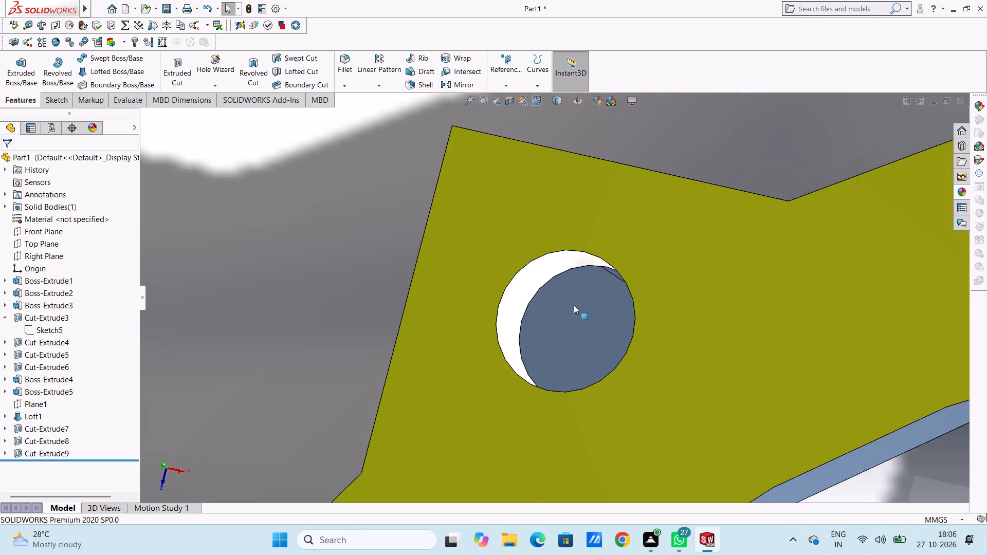
{"action": "scroll", "coordinate": [574, 305], "scroll_direction": "up", "scroll_amount": 9}
{"action": "scroll", "coordinate": [578, 410], "scroll_direction": "up", "scroll_amount": 3}
{"action": "middle_click_drag", "start_coordinate": [584, 410], "coordinate": [594, 390]}
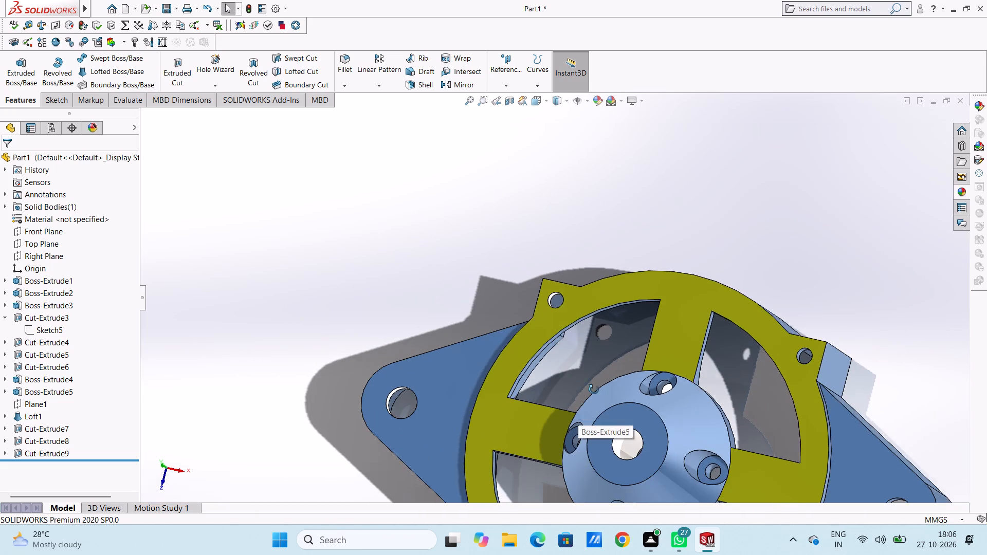
{"action": "middle_click_drag", "start_coordinate": [594, 390], "coordinate": [593, 271]}
{"action": "scroll", "coordinate": [609, 360], "scroll_direction": "up", "scroll_amount": 3}
{"action": "scroll", "coordinate": [642, 447], "scroll_direction": "down", "scroll_amount": 3}
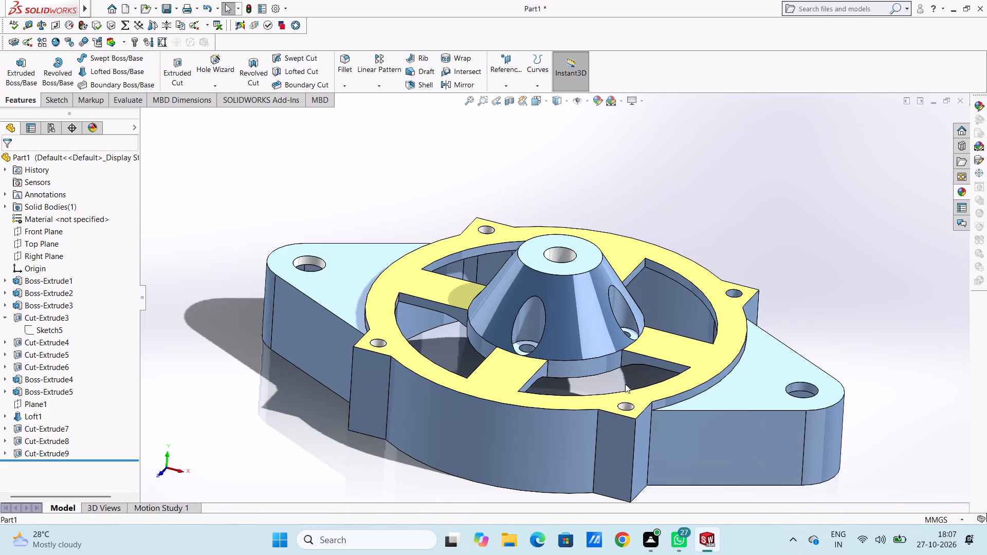
{"action": "scroll", "coordinate": [628, 374], "scroll_direction": "down", "scroll_amount": 5}
{"action": "scroll", "coordinate": [802, 179], "scroll_direction": "up", "scroll_amount": 5}
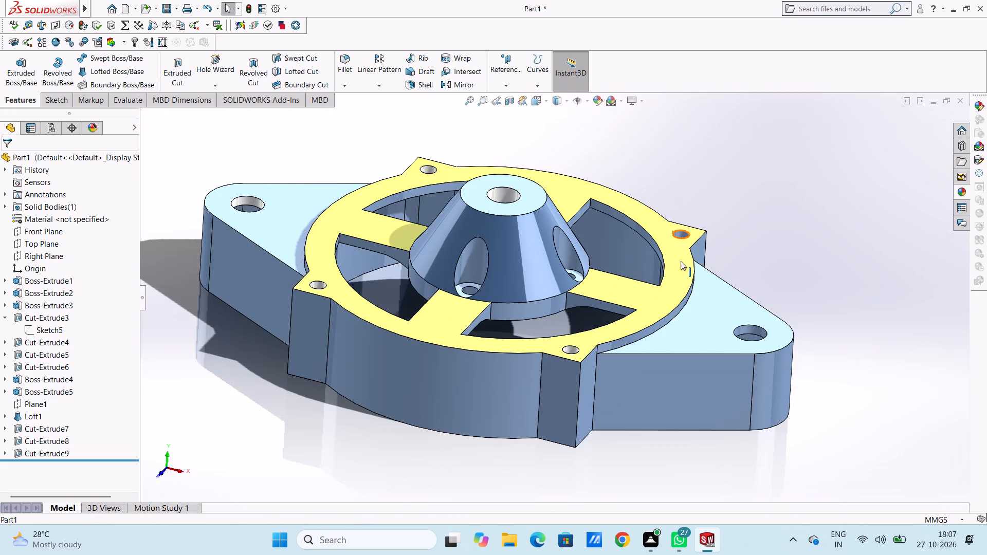
{"action": "scroll", "coordinate": [611, 224], "scroll_direction": "down", "scroll_amount": 3}
{"action": "scroll", "coordinate": [677, 276], "scroll_direction": "down", "scroll_amount": 8}
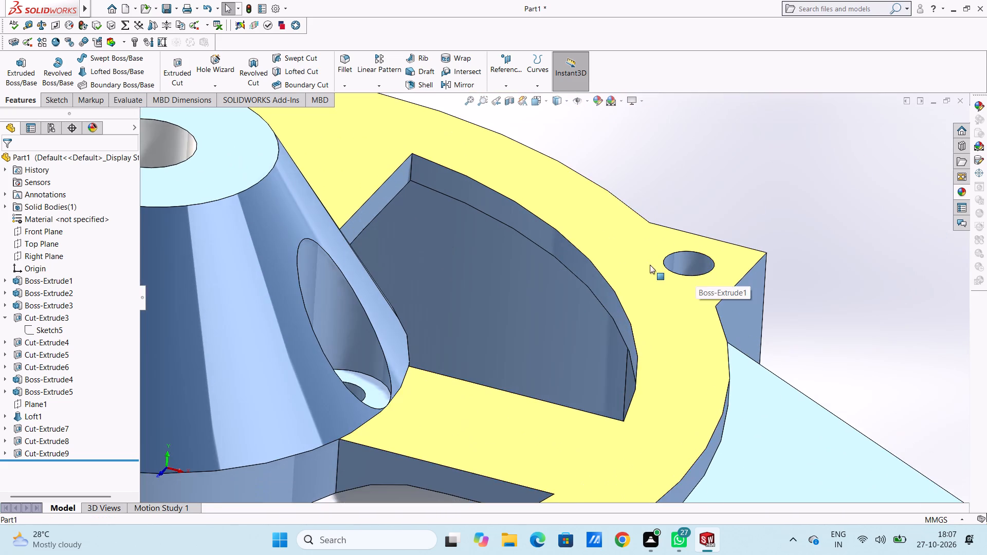
{"action": "scroll", "coordinate": [650, 265], "scroll_direction": "down", "scroll_amount": 2}
{"action": "left_click", "coordinate": [953, 189]}
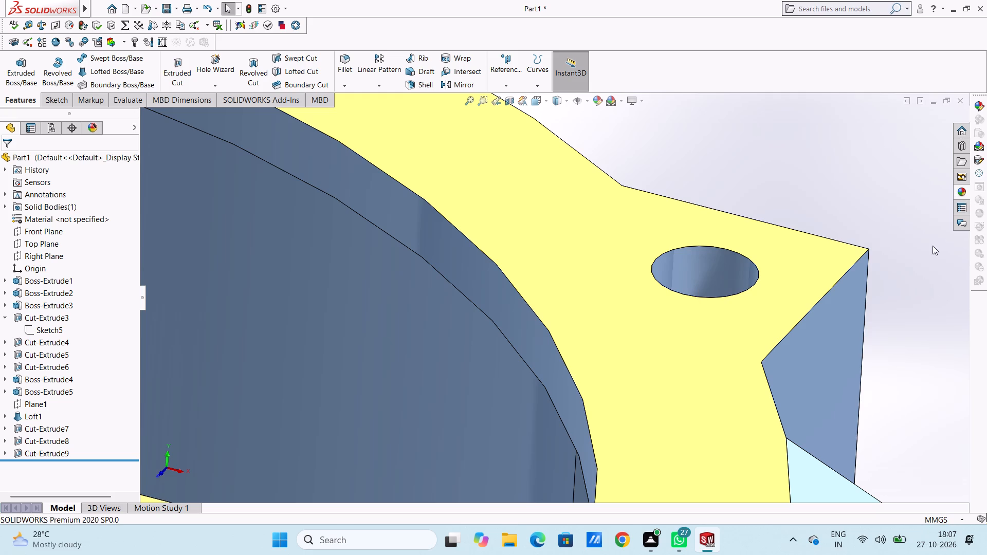
{"action": "left_click", "coordinate": [961, 192]}
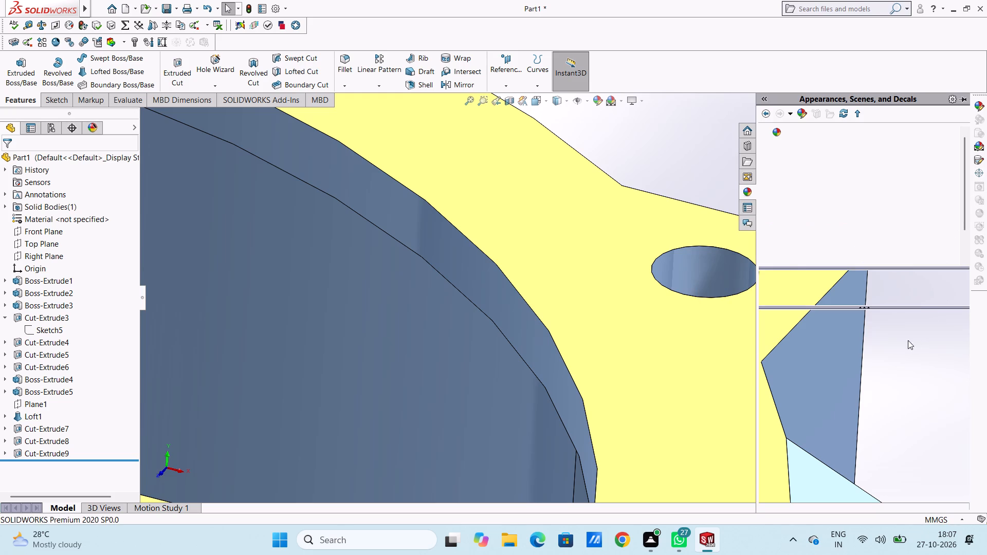
{"action": "left_click_drag", "start_coordinate": [895, 339], "coordinate": [717, 262]}
{"action": "left_click", "coordinate": [716, 262]}
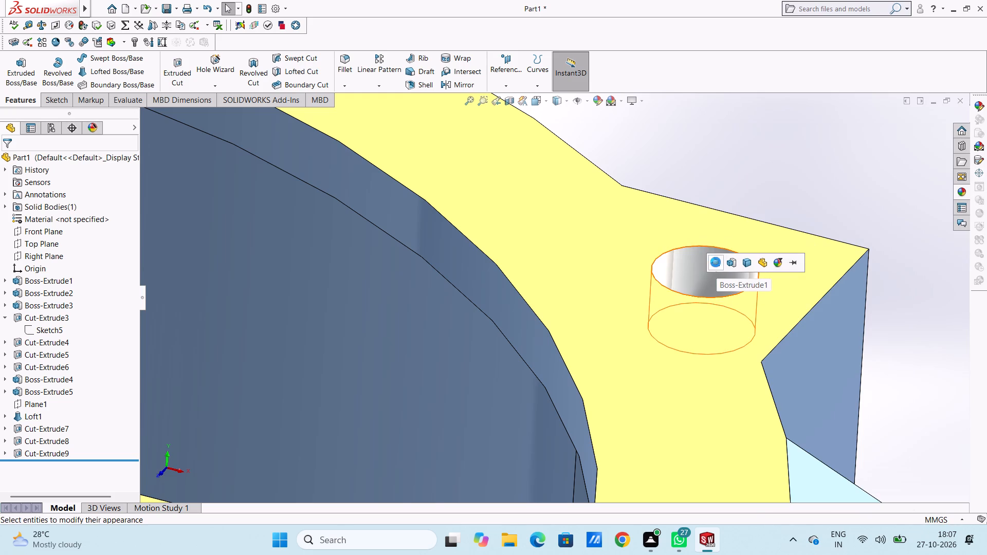
Apply the chromium plate appearance to the inner face of the mounting hole in the flange ear on the positive-X side.
{"action": "scroll", "coordinate": [696, 310], "scroll_direction": "up", "scroll_amount": 5}
{"action": "scroll", "coordinate": [602, 357], "scroll_direction": "up", "scroll_amount": 5}
{"action": "scroll", "coordinate": [471, 369], "scroll_direction": "up", "scroll_amount": 4}
{"action": "scroll", "coordinate": [456, 364], "scroll_direction": "down", "scroll_amount": 3}
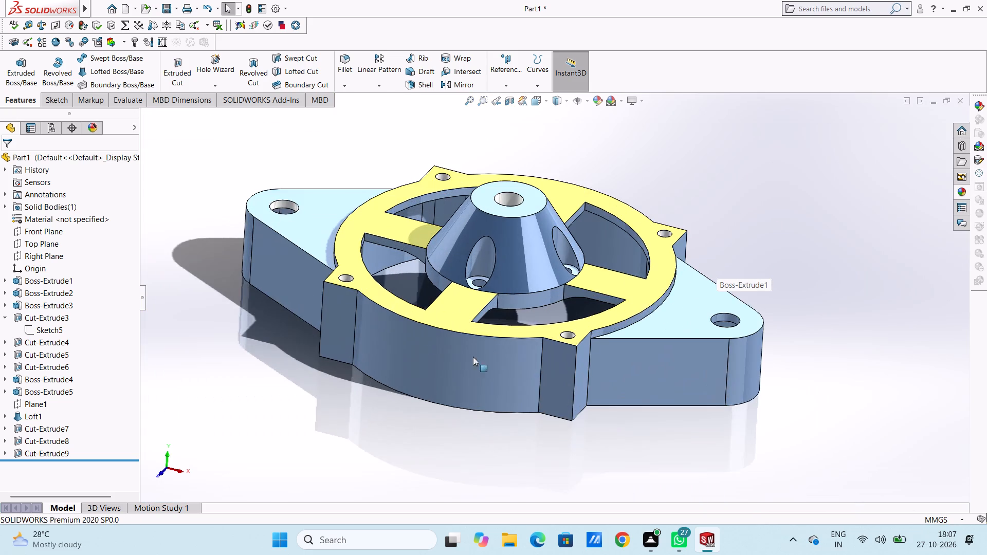
{"action": "scroll", "coordinate": [684, 333], "scroll_direction": "down", "scroll_amount": 3}
{"action": "scroll", "coordinate": [708, 288], "scroll_direction": "down", "scroll_amount": 8}
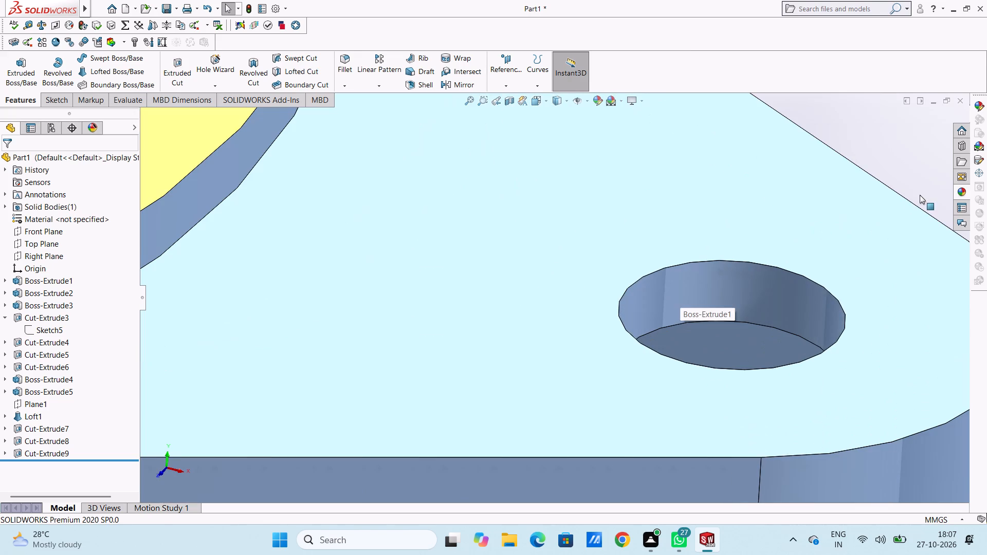
{"action": "left_click", "coordinate": [962, 189]}
{"action": "left_click_drag", "start_coordinate": [890, 337], "coordinate": [723, 283]}
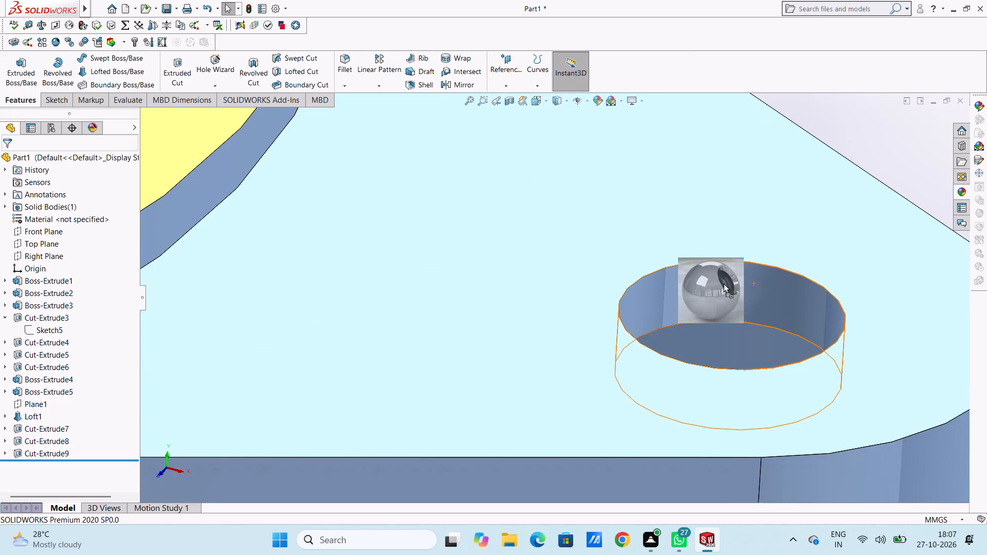
{"action": "left_click_drag", "start_coordinate": [723, 283], "coordinate": [723, 283]}
{"action": "left_click", "coordinate": [722, 283]}
Apply the chromium plate appearance to the whole cut feature that forms the small holes beneath the conical hub's recesses.
{"action": "scroll", "coordinate": [616, 251], "scroll_direction": "up", "scroll_amount": 5}
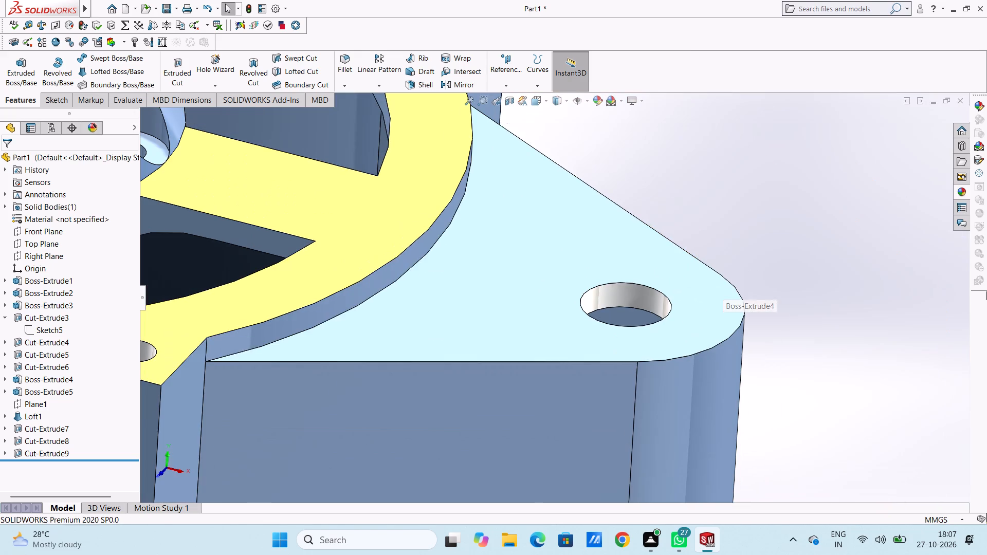
{"action": "scroll", "coordinate": [550, 279], "scroll_direction": "up", "scroll_amount": 8}
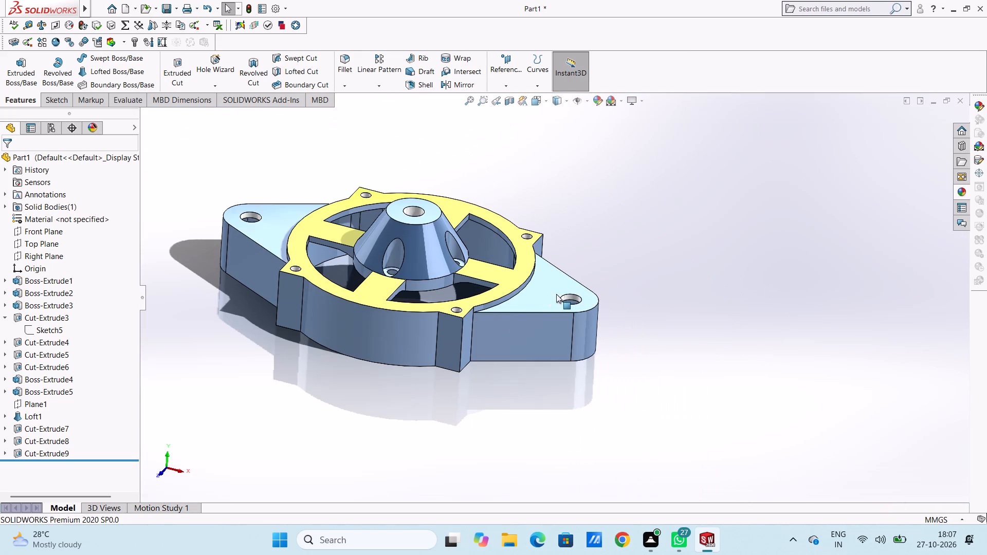
{"action": "scroll", "coordinate": [348, 289], "scroll_direction": "up", "scroll_amount": 2}
{"action": "scroll", "coordinate": [305, 250], "scroll_direction": "down", "scroll_amount": 4}
{"action": "scroll", "coordinate": [653, 310], "scroll_direction": "down", "scroll_amount": 4}
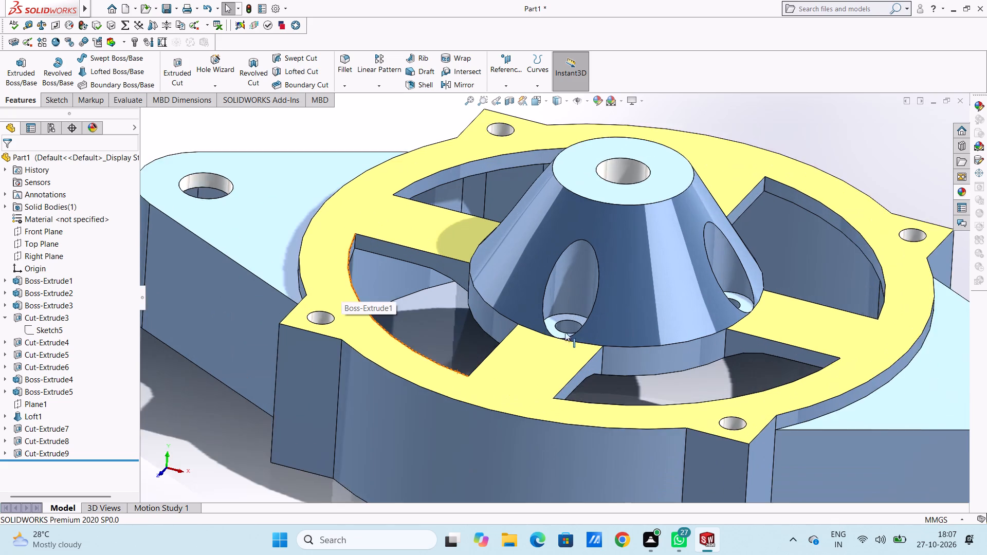
{"action": "scroll", "coordinate": [534, 324], "scroll_direction": "down", "scroll_amount": 8}
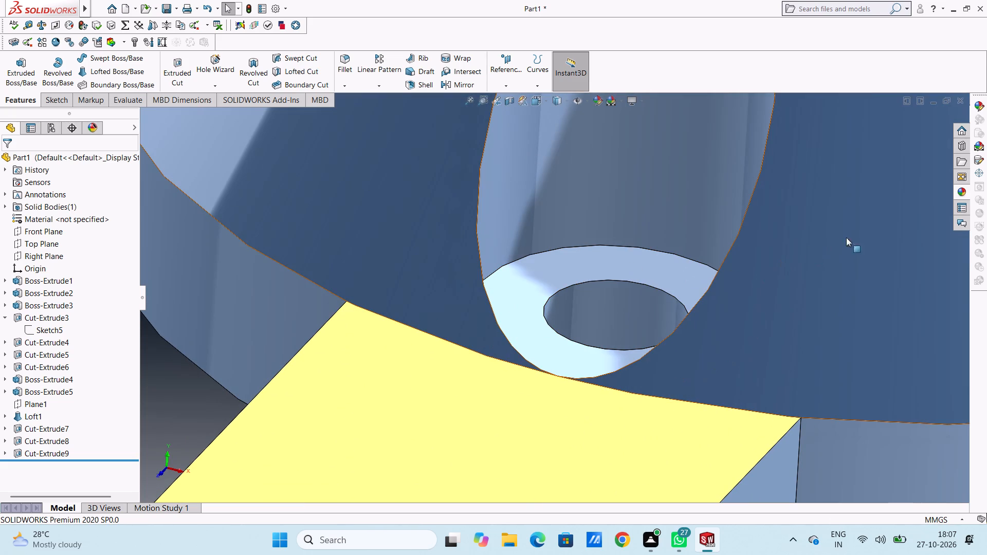
{"action": "left_click", "coordinate": [958, 192]}
{"action": "left_click_drag", "start_coordinate": [889, 335], "coordinate": [613, 308]}
{"action": "left_click", "coordinate": [628, 309]}
Recolour the spoked ring's top face bright yellow with RGB 255, 255, 2.
{"action": "scroll", "coordinate": [628, 309], "scroll_direction": "up", "scroll_amount": 4}
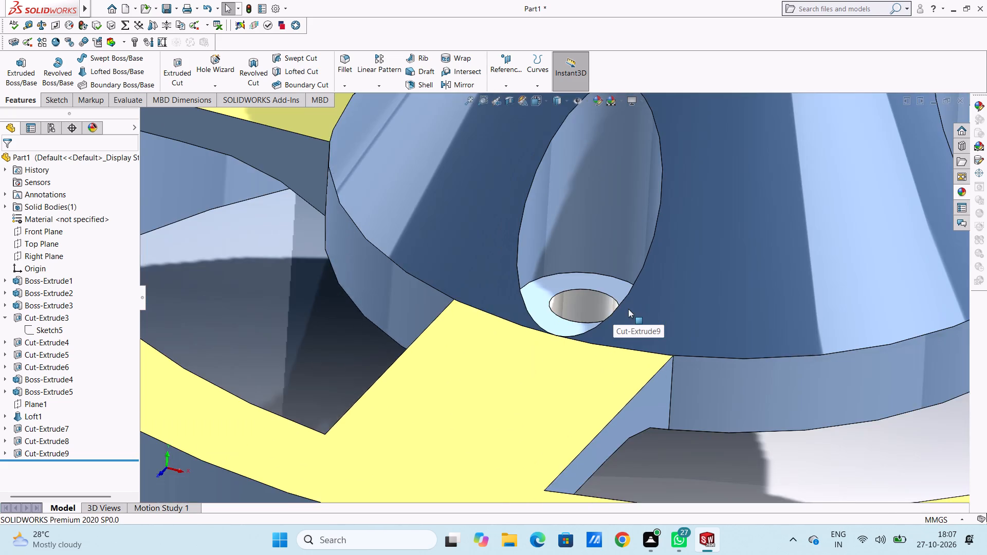
{"action": "scroll", "coordinate": [628, 309], "scroll_direction": "up", "scroll_amount": 10}
{"action": "scroll", "coordinate": [667, 373], "scroll_direction": "up", "scroll_amount": 2}
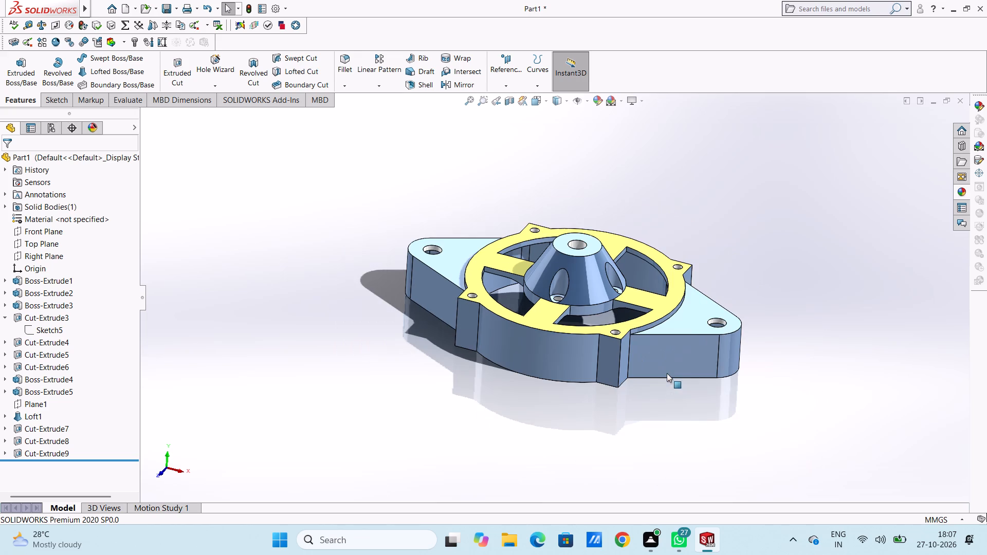
{"action": "middle_click_drag", "start_coordinate": [645, 428], "coordinate": [702, 478]}
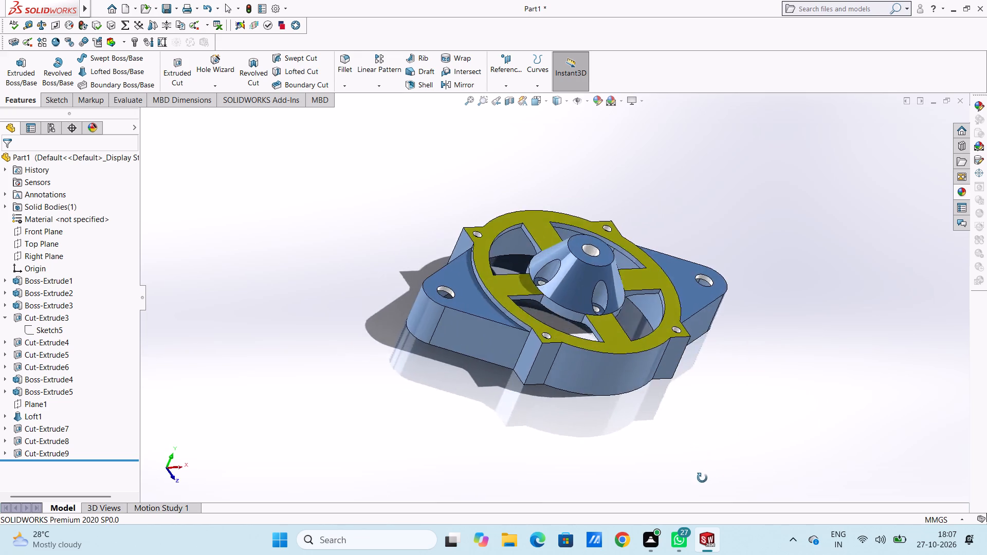
{"action": "middle_click_drag", "start_coordinate": [702, 478], "coordinate": [643, 491]}
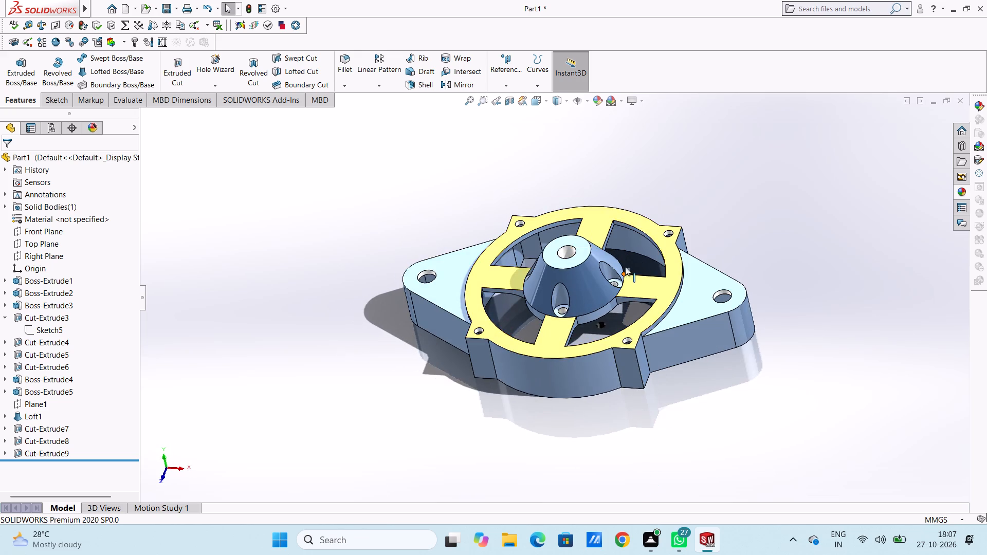
{"action": "middle_click_drag", "start_coordinate": [619, 221], "coordinate": [617, 249]}
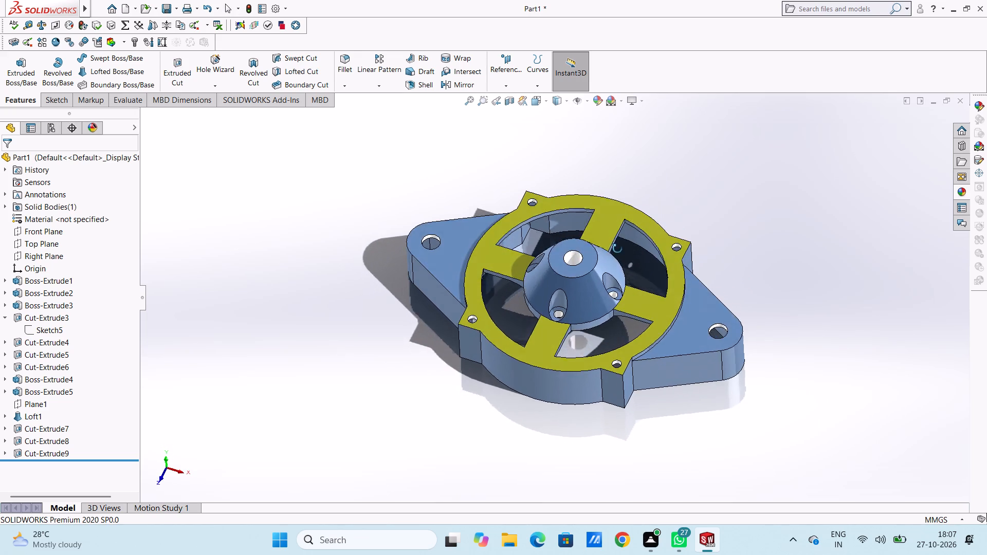
{"action": "middle_click_drag", "start_coordinate": [617, 249], "coordinate": [631, 252]}
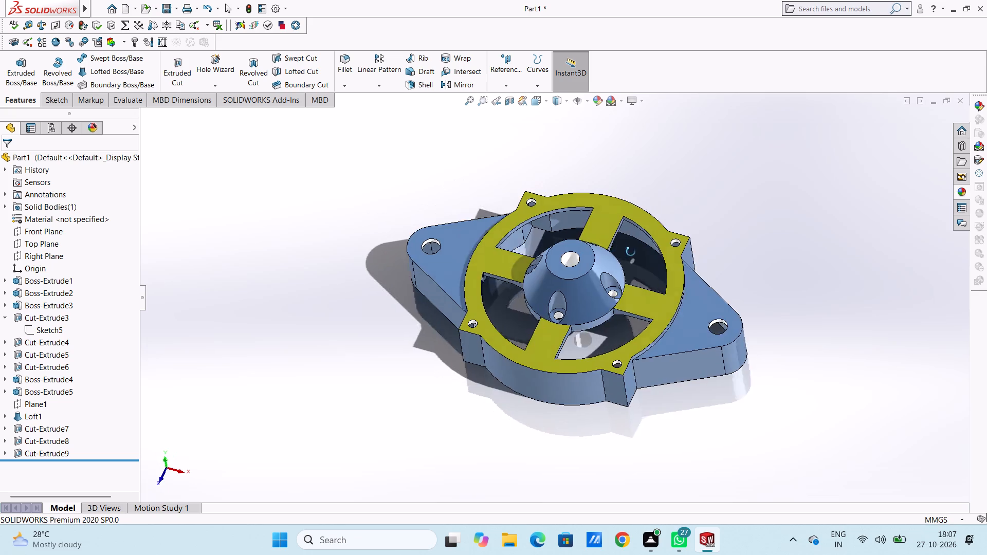
{"action": "middle_click_drag", "start_coordinate": [631, 252], "coordinate": [645, 261]}
{"action": "scroll", "coordinate": [594, 202], "scroll_direction": "down", "scroll_amount": 4}
{"action": "left_click", "coordinate": [571, 228]}
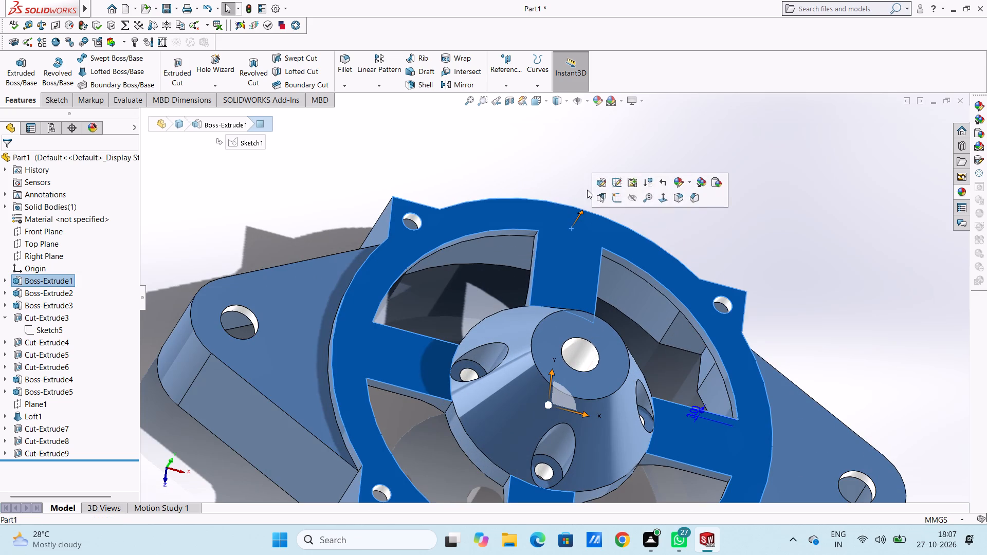
{"action": "left_click", "coordinate": [596, 102]}
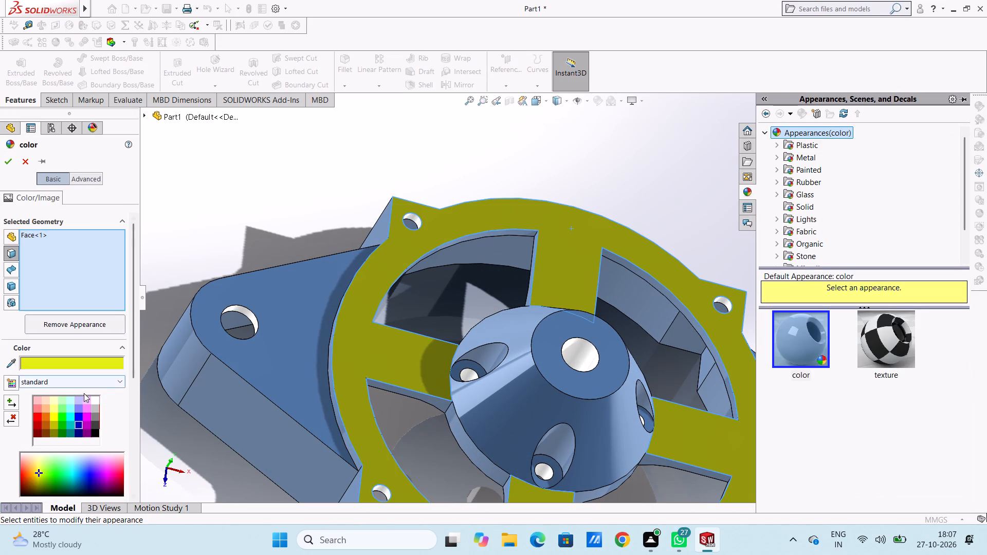
{"action": "scroll", "coordinate": [78, 396], "scroll_direction": "down", "scroll_amount": 2}
{"action": "left_click", "coordinate": [53, 245]}
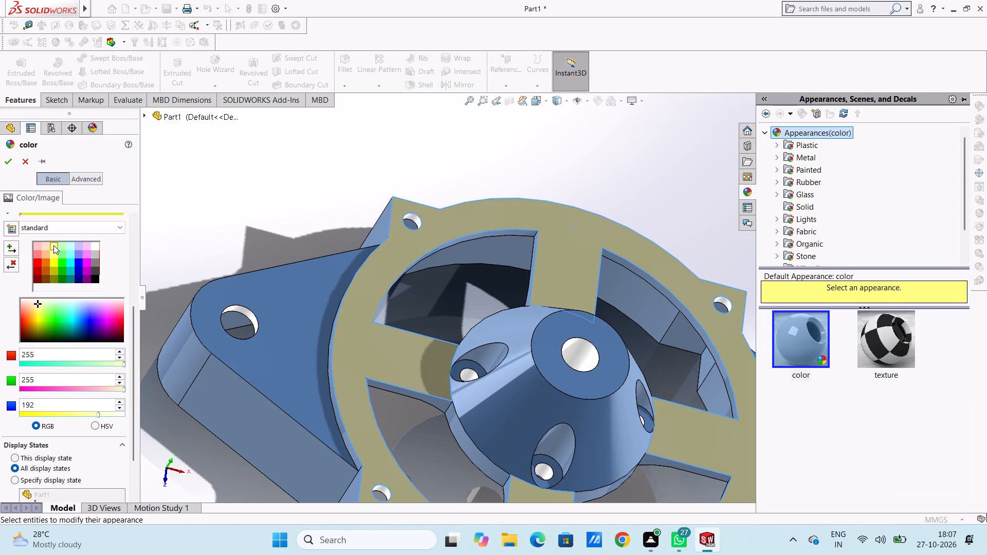
{"action": "left_click", "coordinate": [22, 412]}
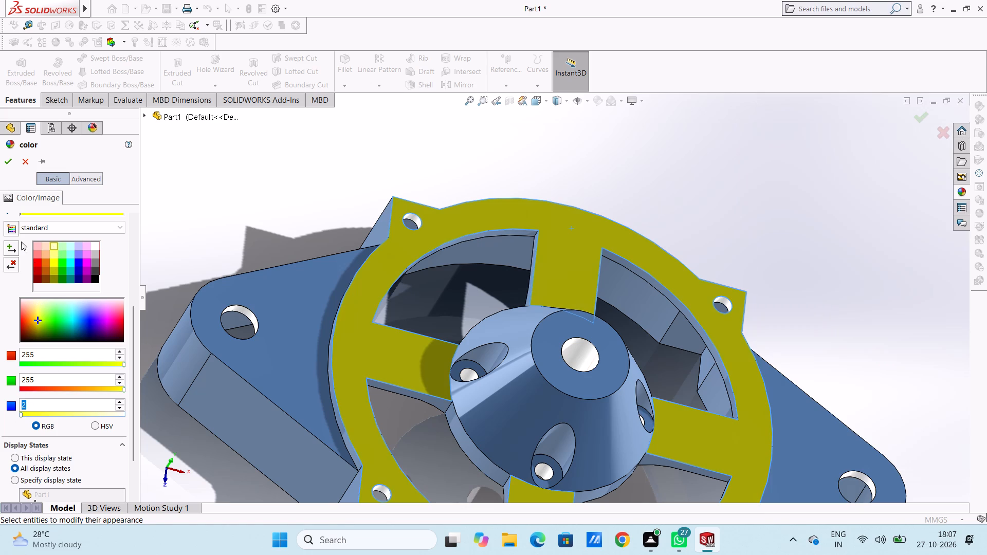
{"action": "left_click", "coordinate": [8, 163]}
Show the whole housing in the isometric view.
{"action": "scroll", "coordinate": [250, 252], "scroll_direction": "up", "scroll_amount": 4}
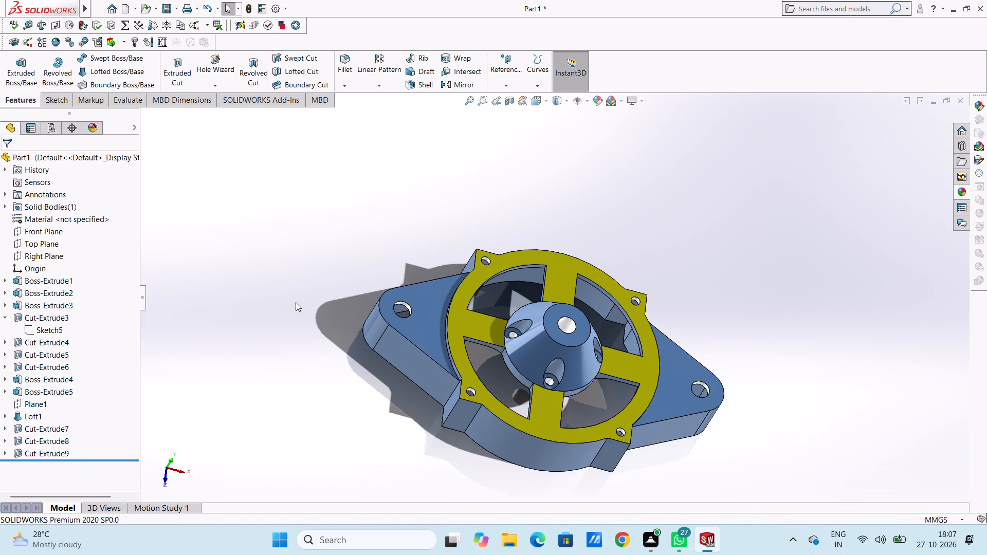
{"action": "middle_click_drag", "start_coordinate": [280, 369], "coordinate": [268, 337]}
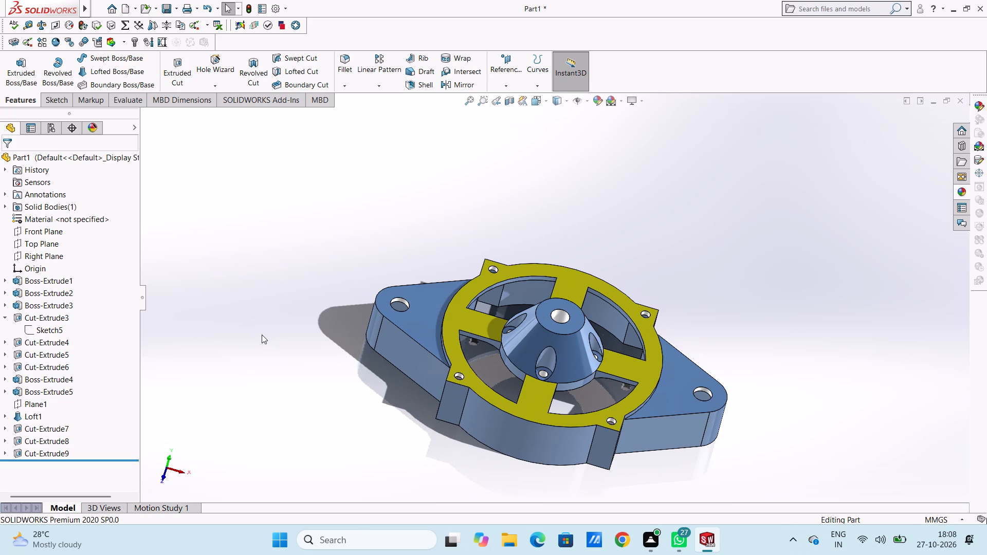
{"action": "key", "text": "ctrl+7"}
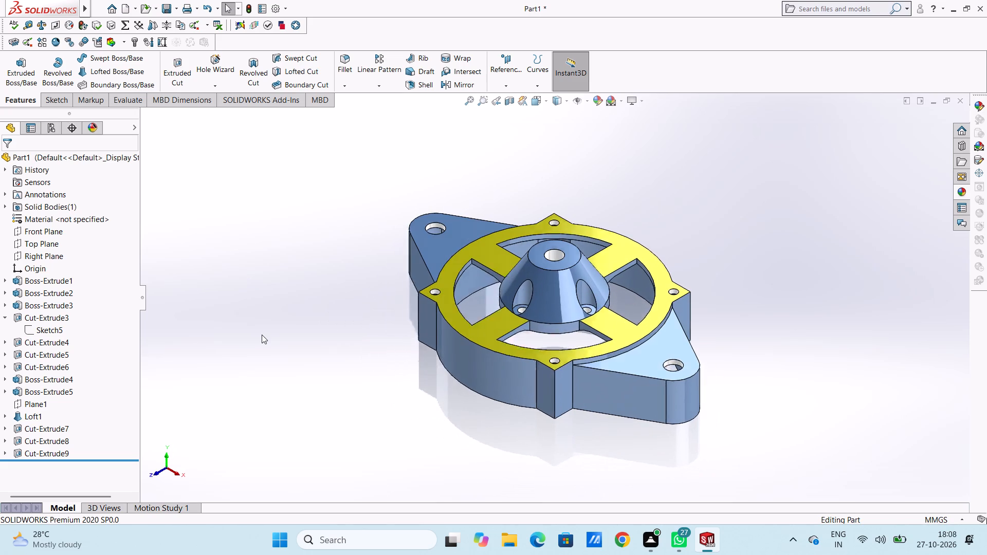
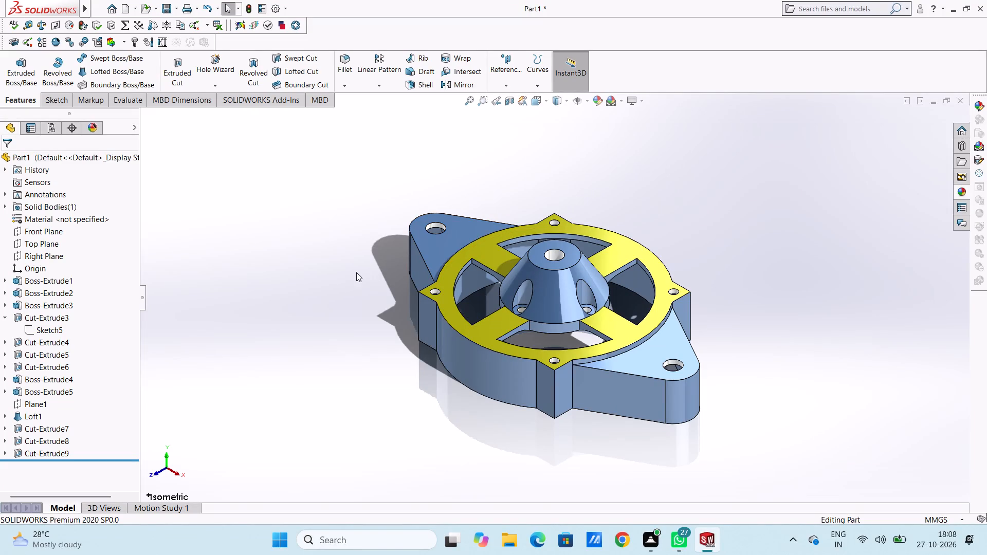
Save the part in the Documents folder under the name Alternator Fan Housing Cover.
{"action": "key", "text": "ctrl+s"}
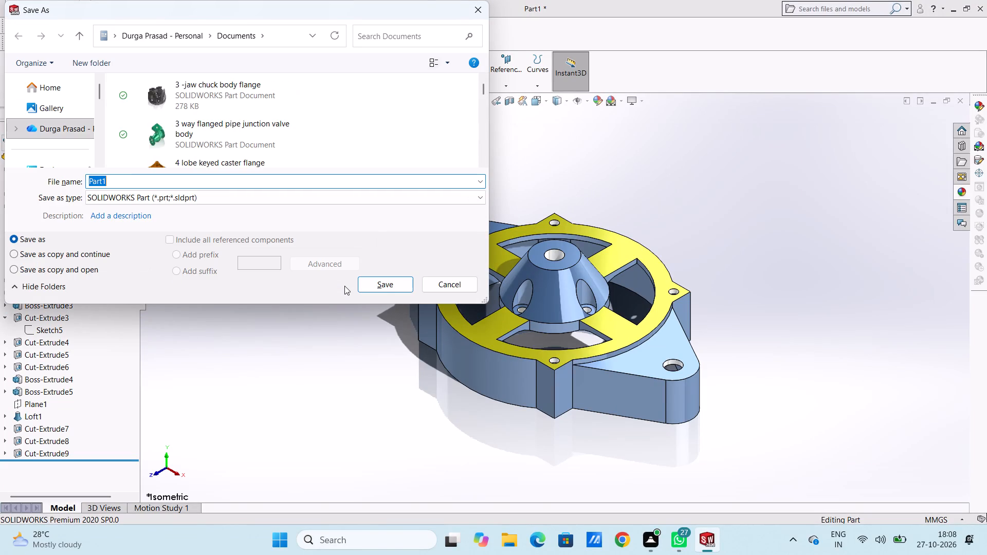
{"action": "key", "text": "ctrl+v"}
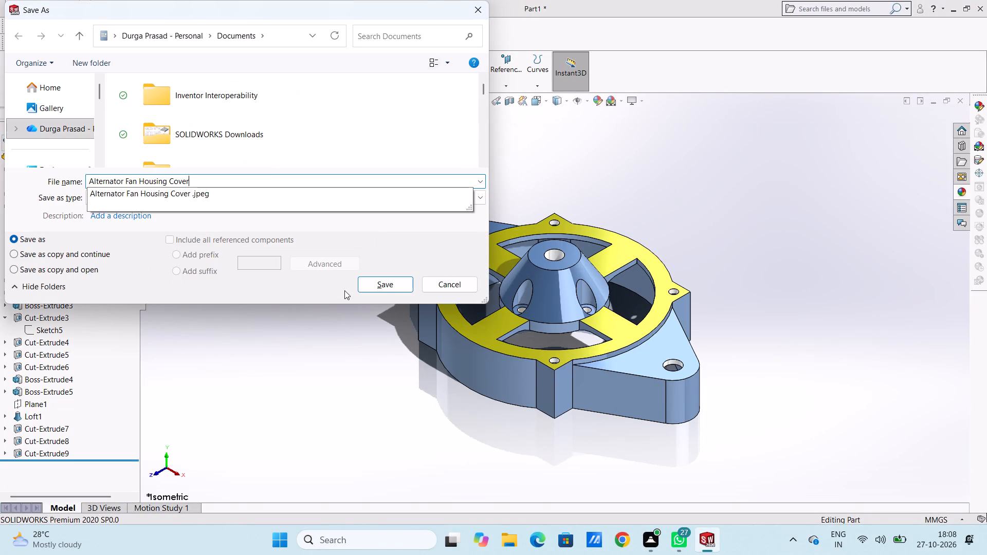
{"action": "left_click", "coordinate": [376, 287]}
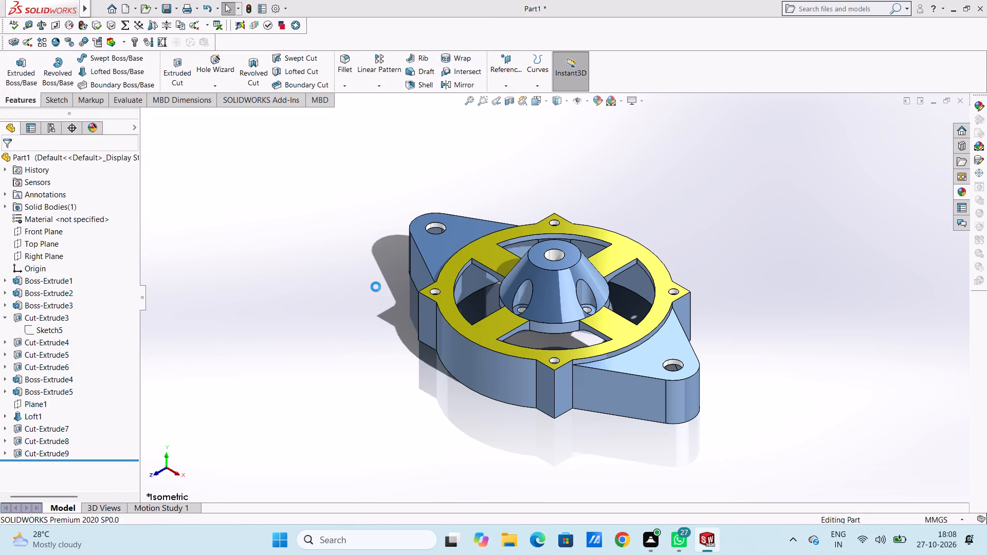
Use Save As to export the Alternator Fan Housing Cover to another file type under the same name.
{"action": "left_click", "coordinate": [176, 11]}
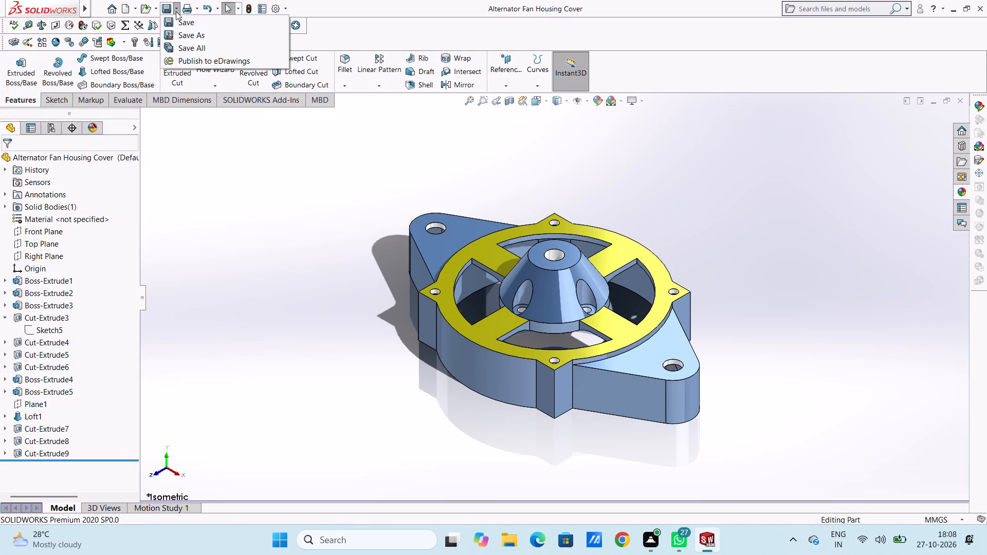
{"action": "left_click", "coordinate": [188, 36]}
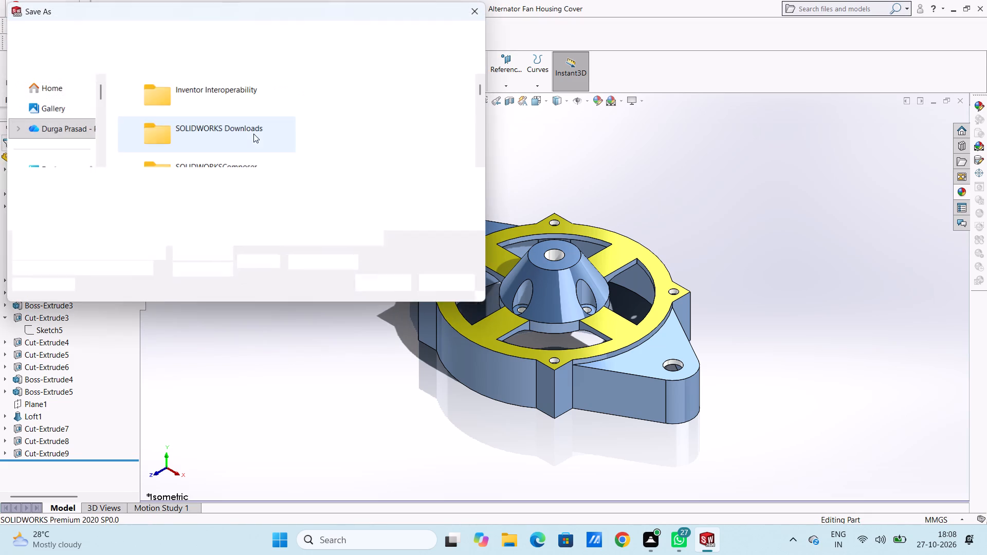
{"action": "left_click", "coordinate": [234, 197]}
{"action": "left_click", "coordinate": [236, 285]}
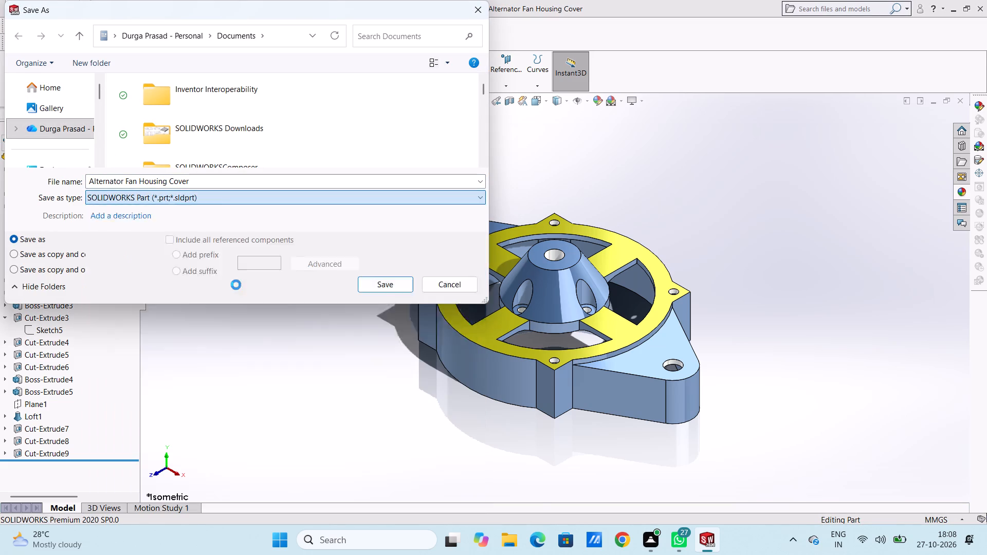
{"action": "left_click", "coordinate": [395, 309]}
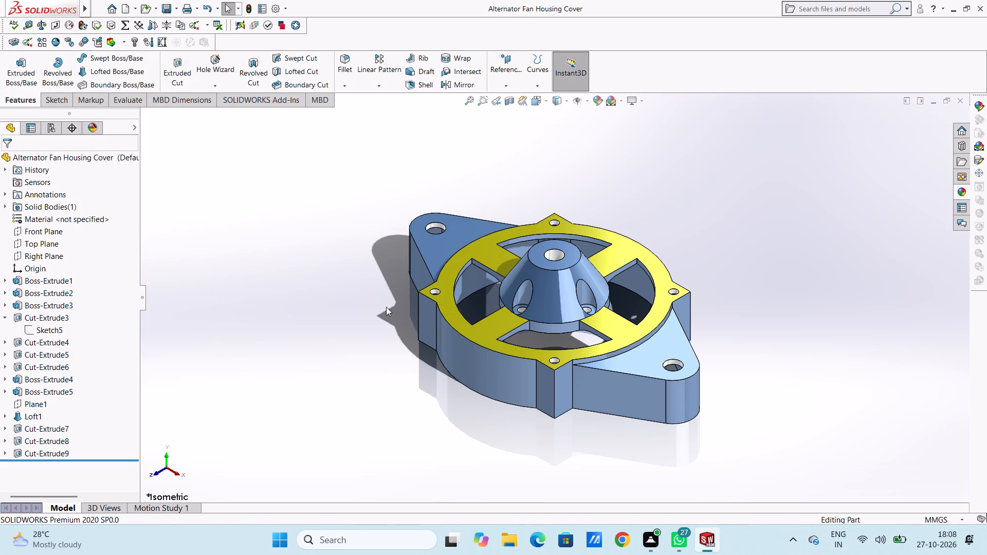